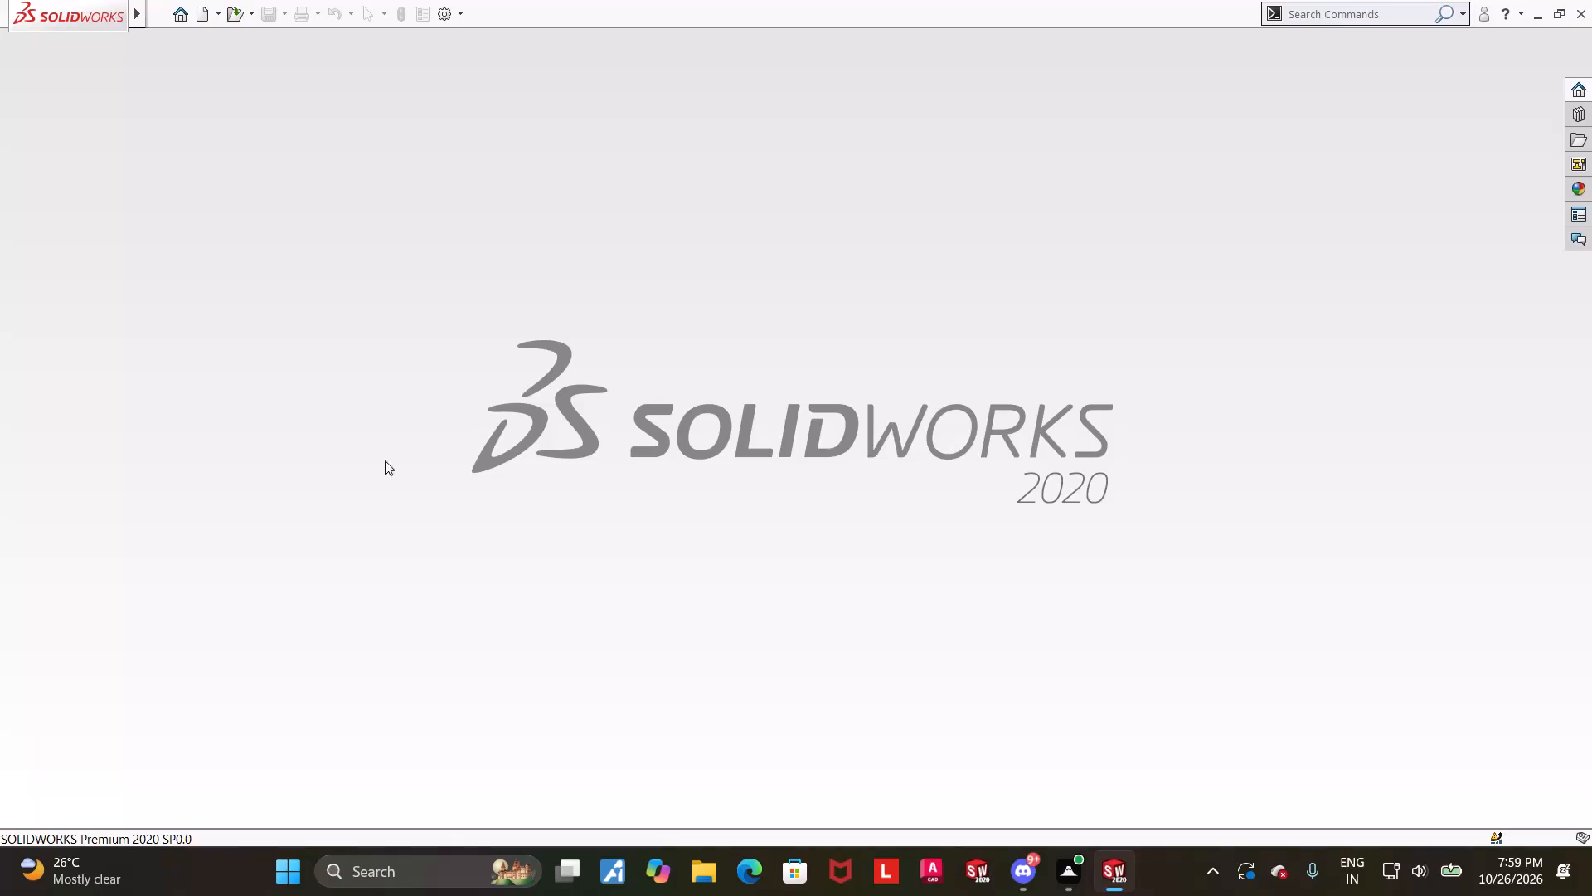
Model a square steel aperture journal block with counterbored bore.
Create a new part document.
{"action": "left_click_drag", "start_coordinate": [105, 280], "coordinate": [111, 271]}
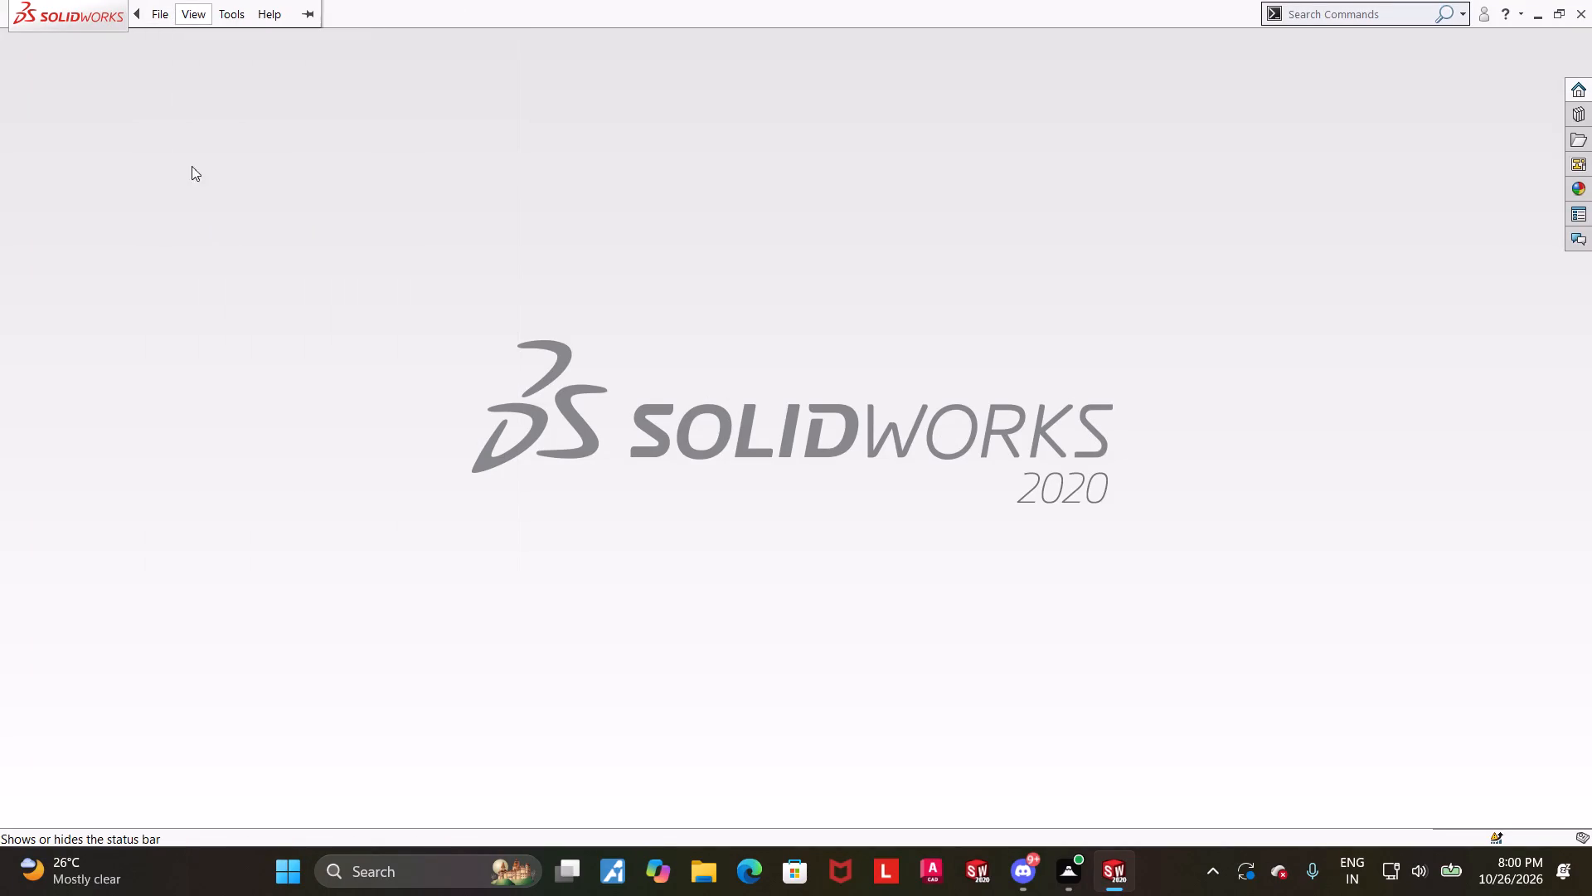
{"action": "left_click", "coordinate": [208, 13]}
{"action": "double_click", "coordinate": [387, 411]}
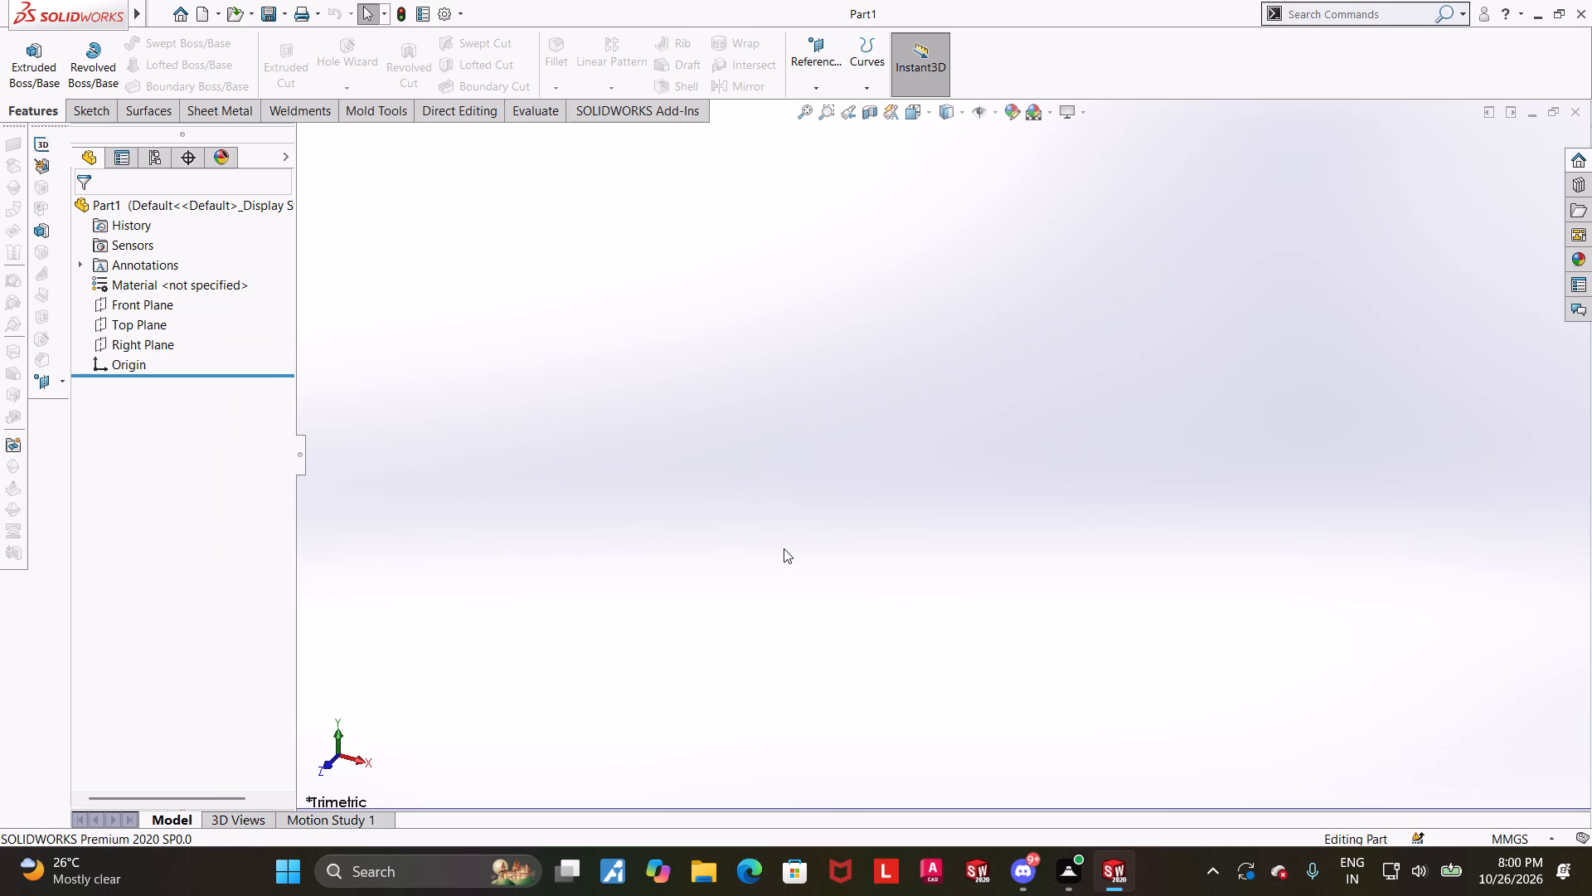
Open a new sketch on the Top Plane.
{"action": "scroll", "coordinate": [794, 555], "scroll_direction": "down", "scroll_amount": 1}
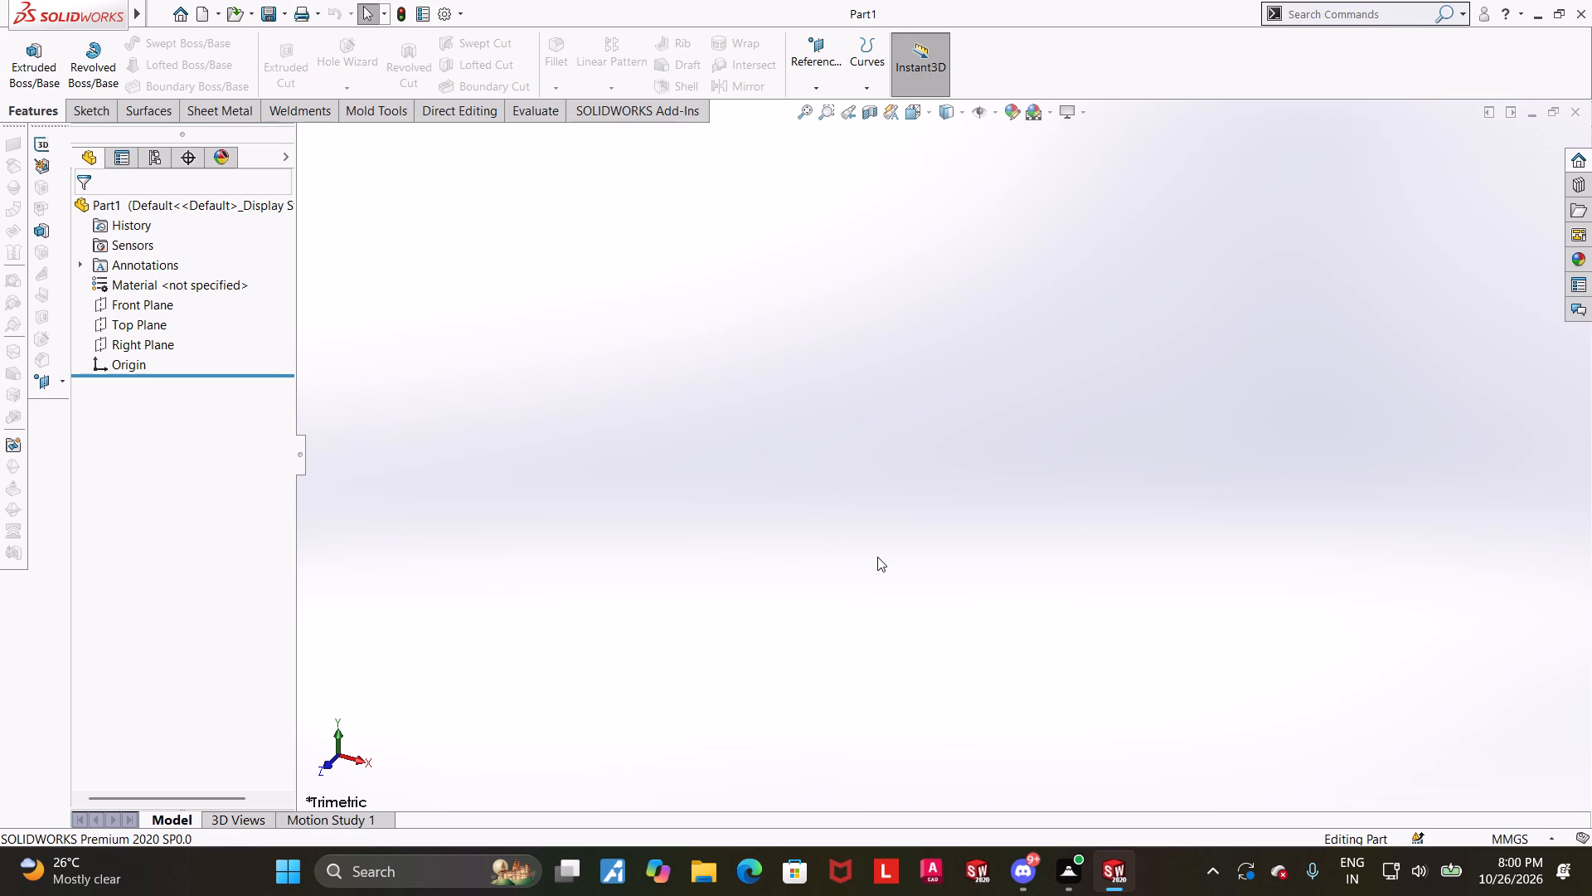
{"action": "scroll", "coordinate": [889, 553], "scroll_direction": "up", "scroll_amount": 1}
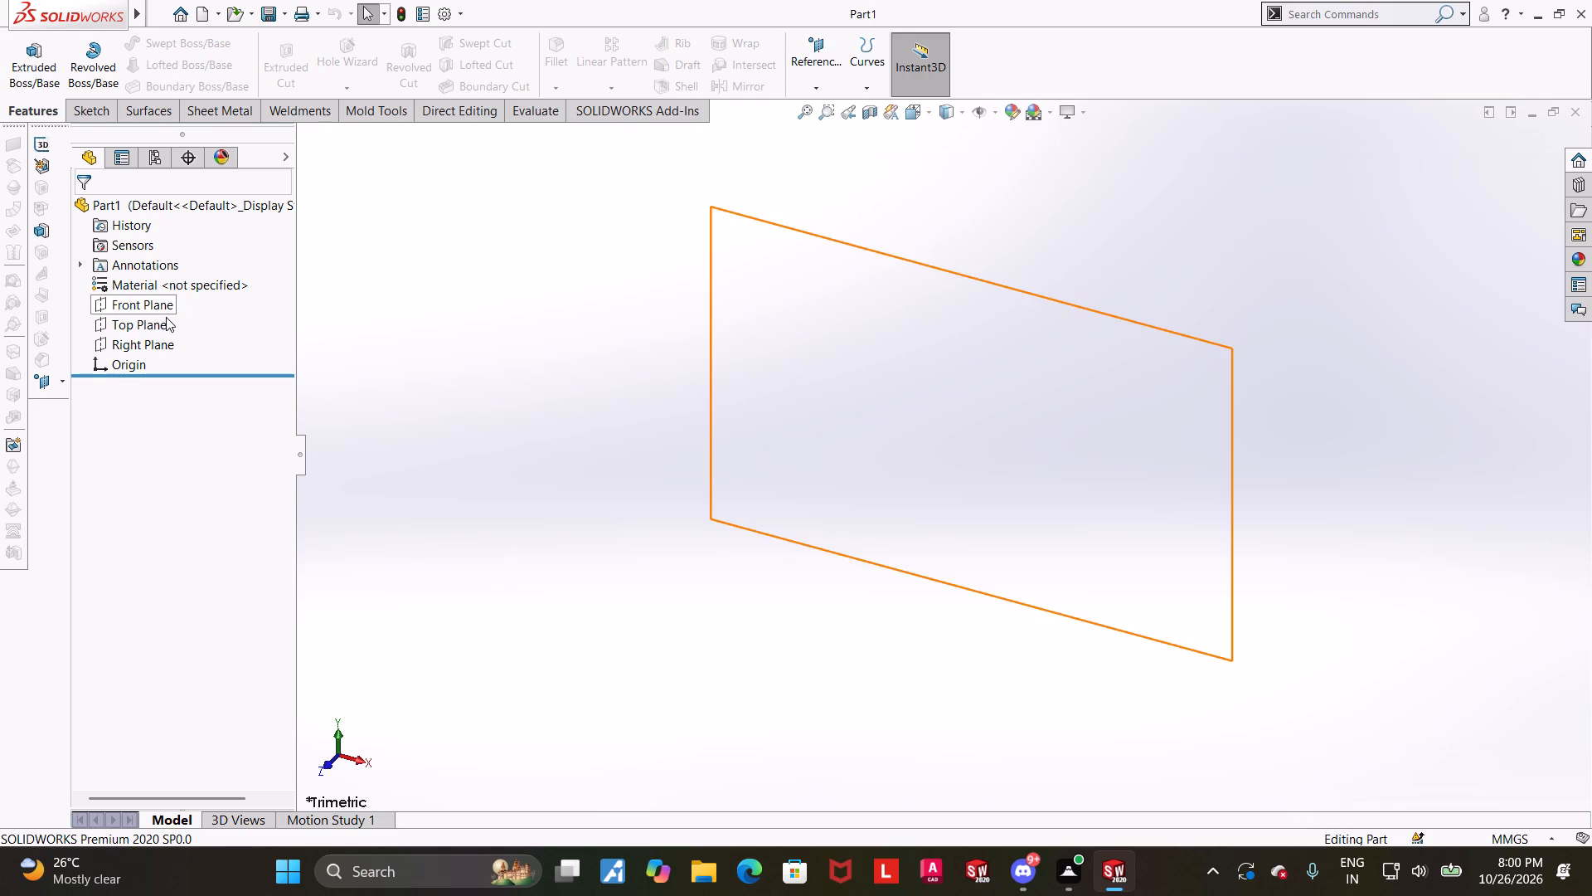
{"action": "left_click", "coordinate": [166, 317]}
{"action": "left_click", "coordinate": [178, 288]}
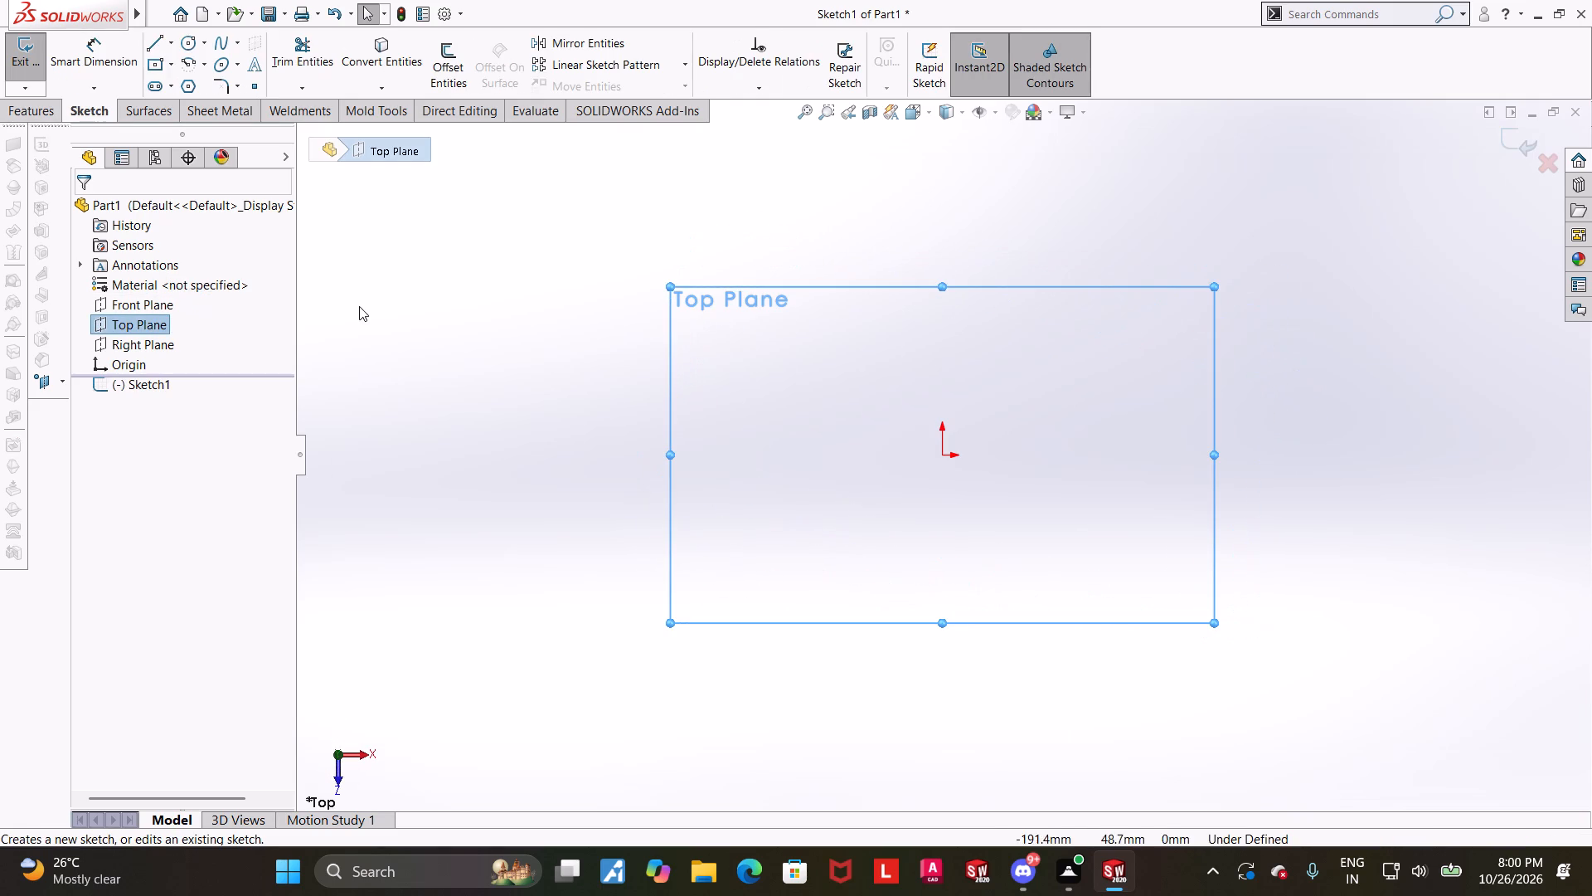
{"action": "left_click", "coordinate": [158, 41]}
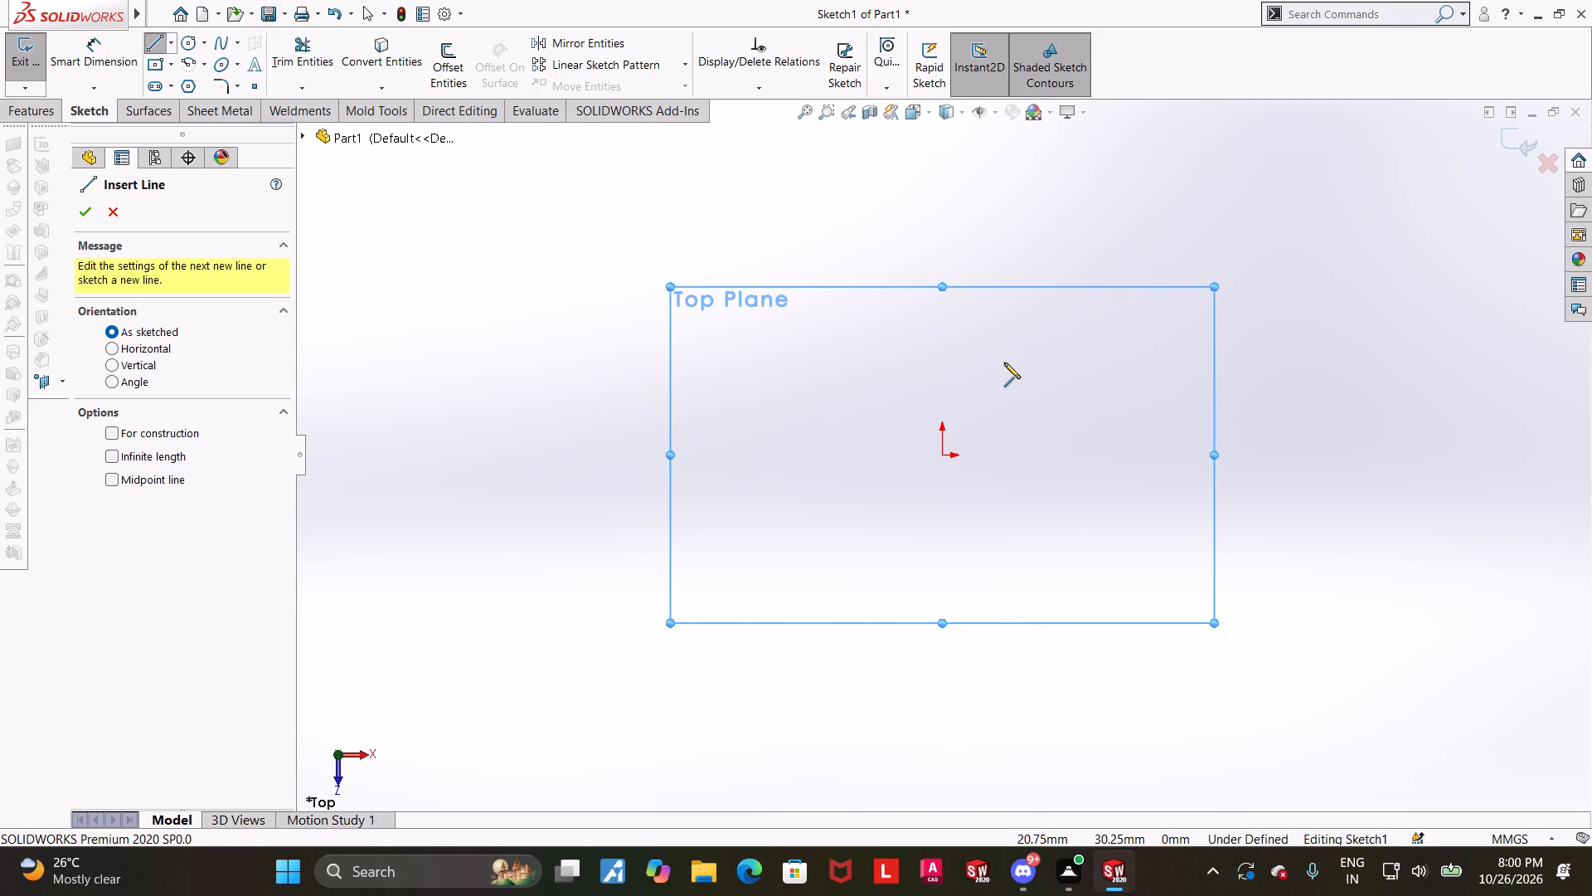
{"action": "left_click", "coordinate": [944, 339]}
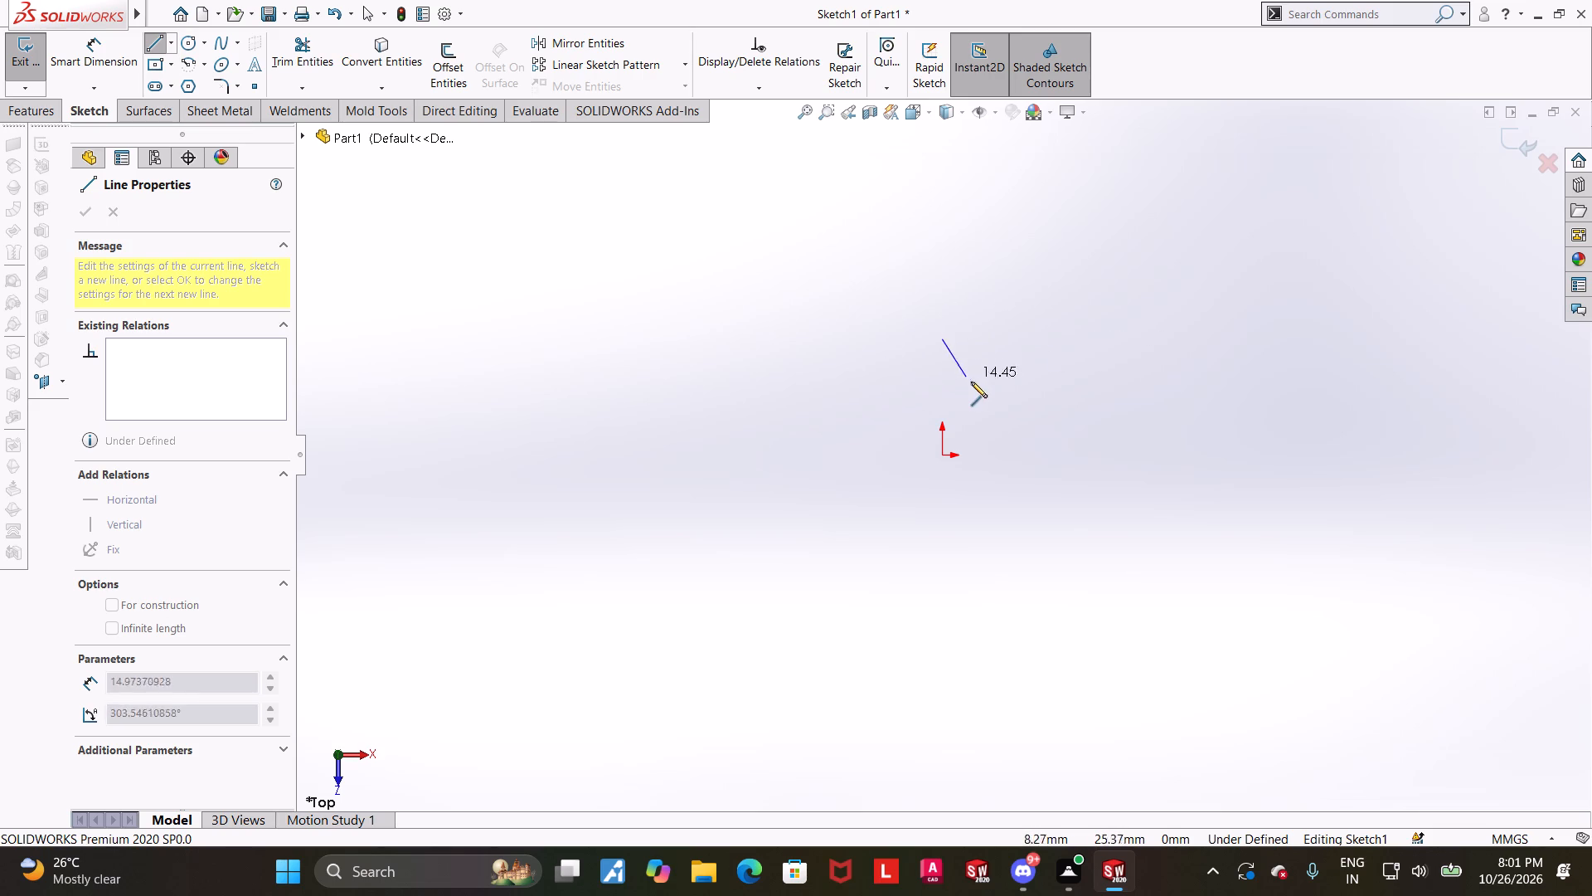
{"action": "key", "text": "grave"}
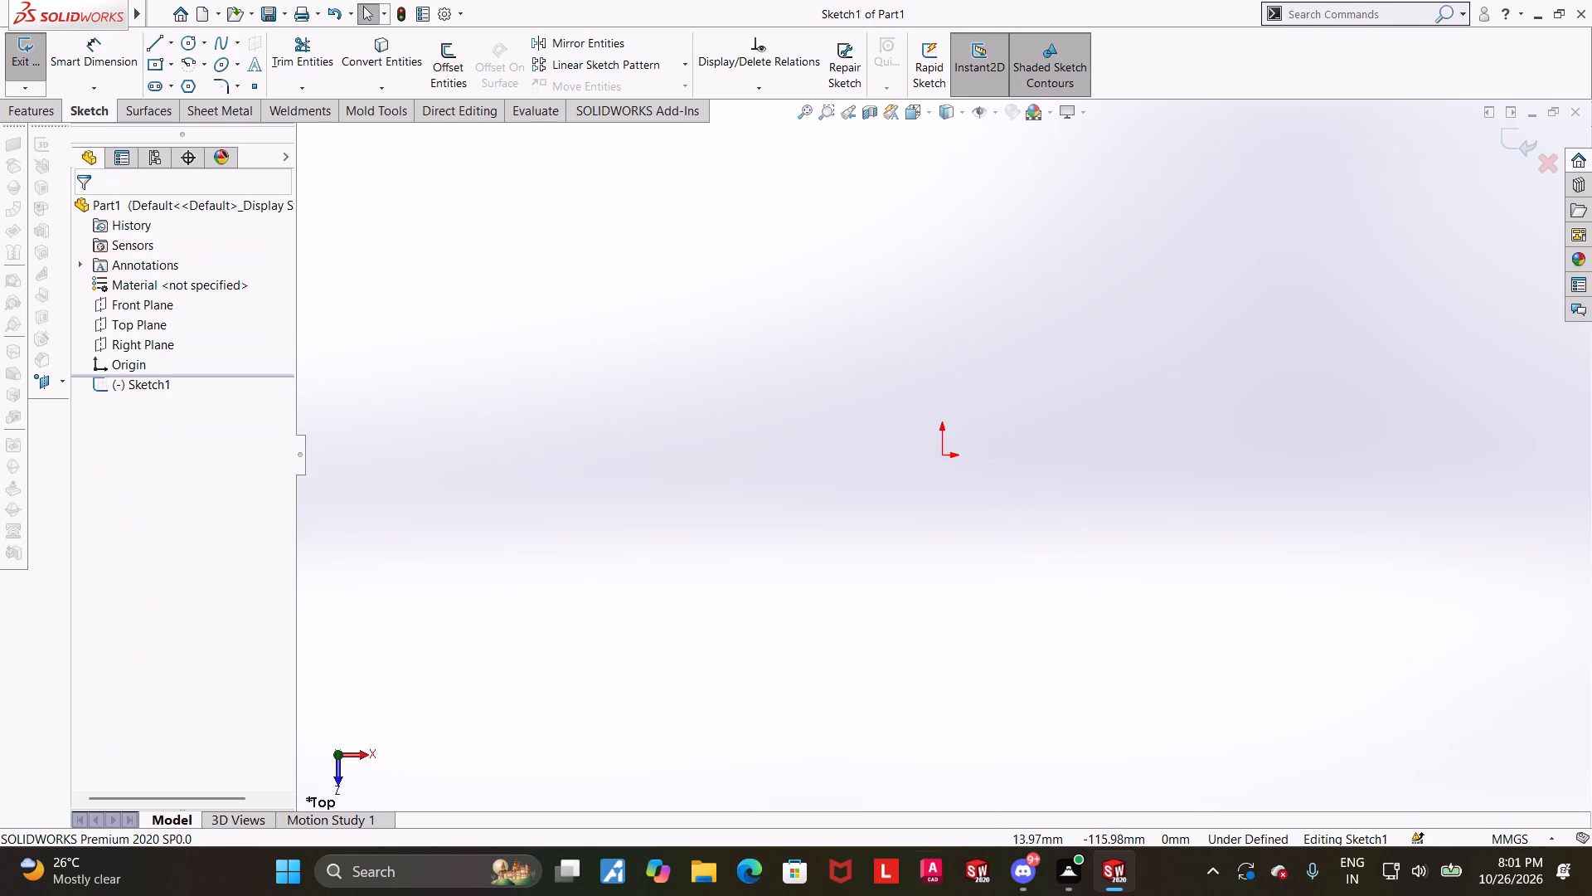
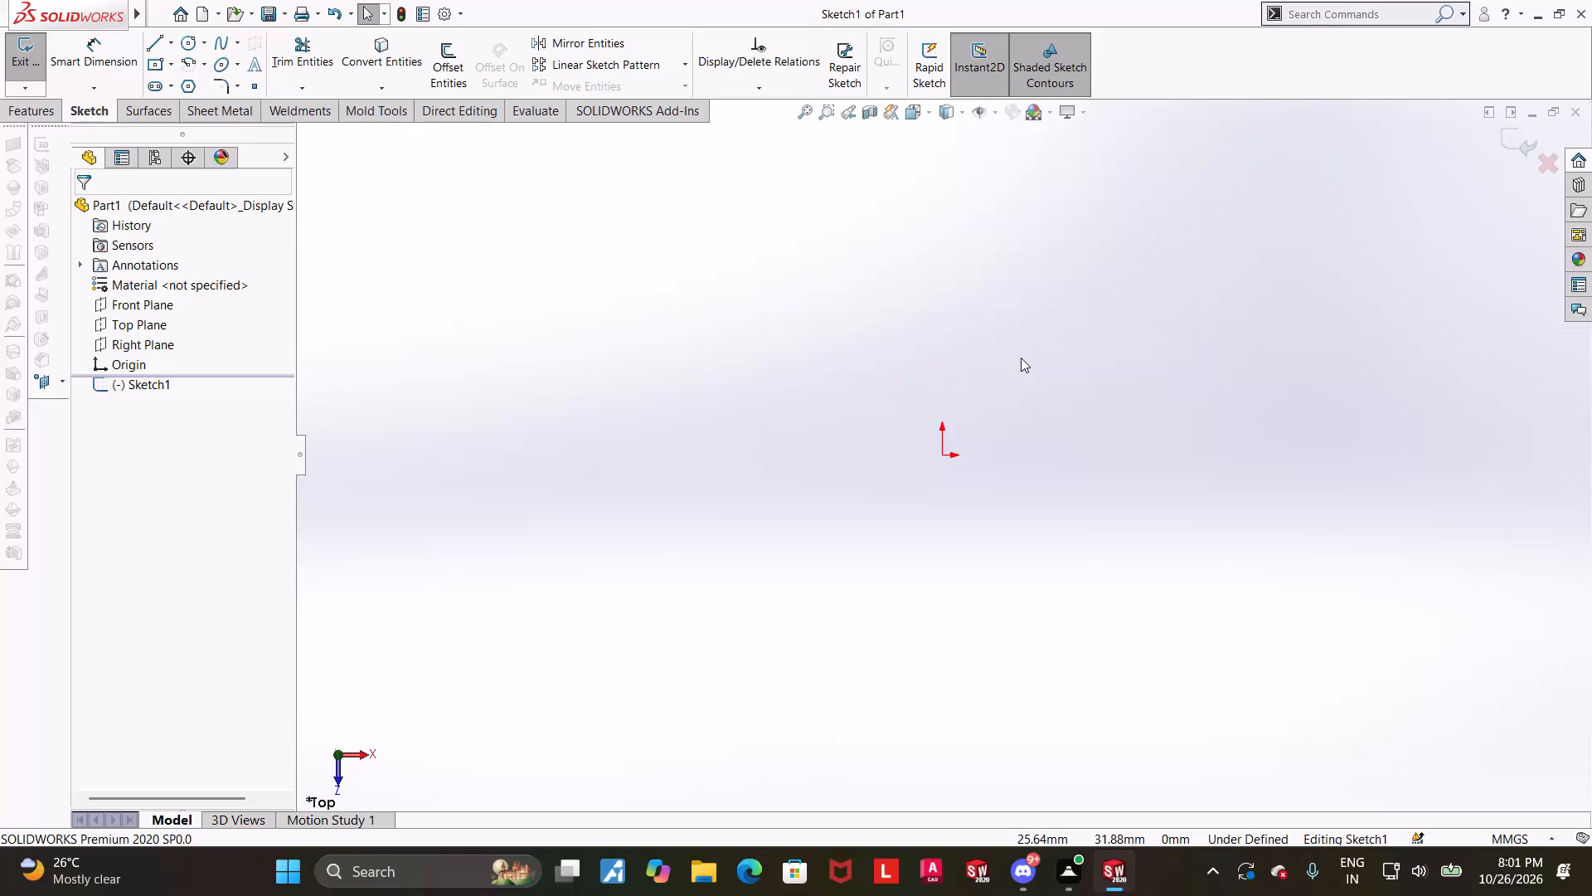
Sketch a center rectangle about 201 mm wide, centred on the origin.
{"action": "scroll", "coordinate": [1021, 358], "scroll_direction": "up", "scroll_amount": 1}
{"action": "scroll", "coordinate": [1021, 358], "scroll_direction": "down", "scroll_amount": 1}
{"action": "scroll", "coordinate": [1015, 358], "scroll_direction": "up", "scroll_amount": 1}
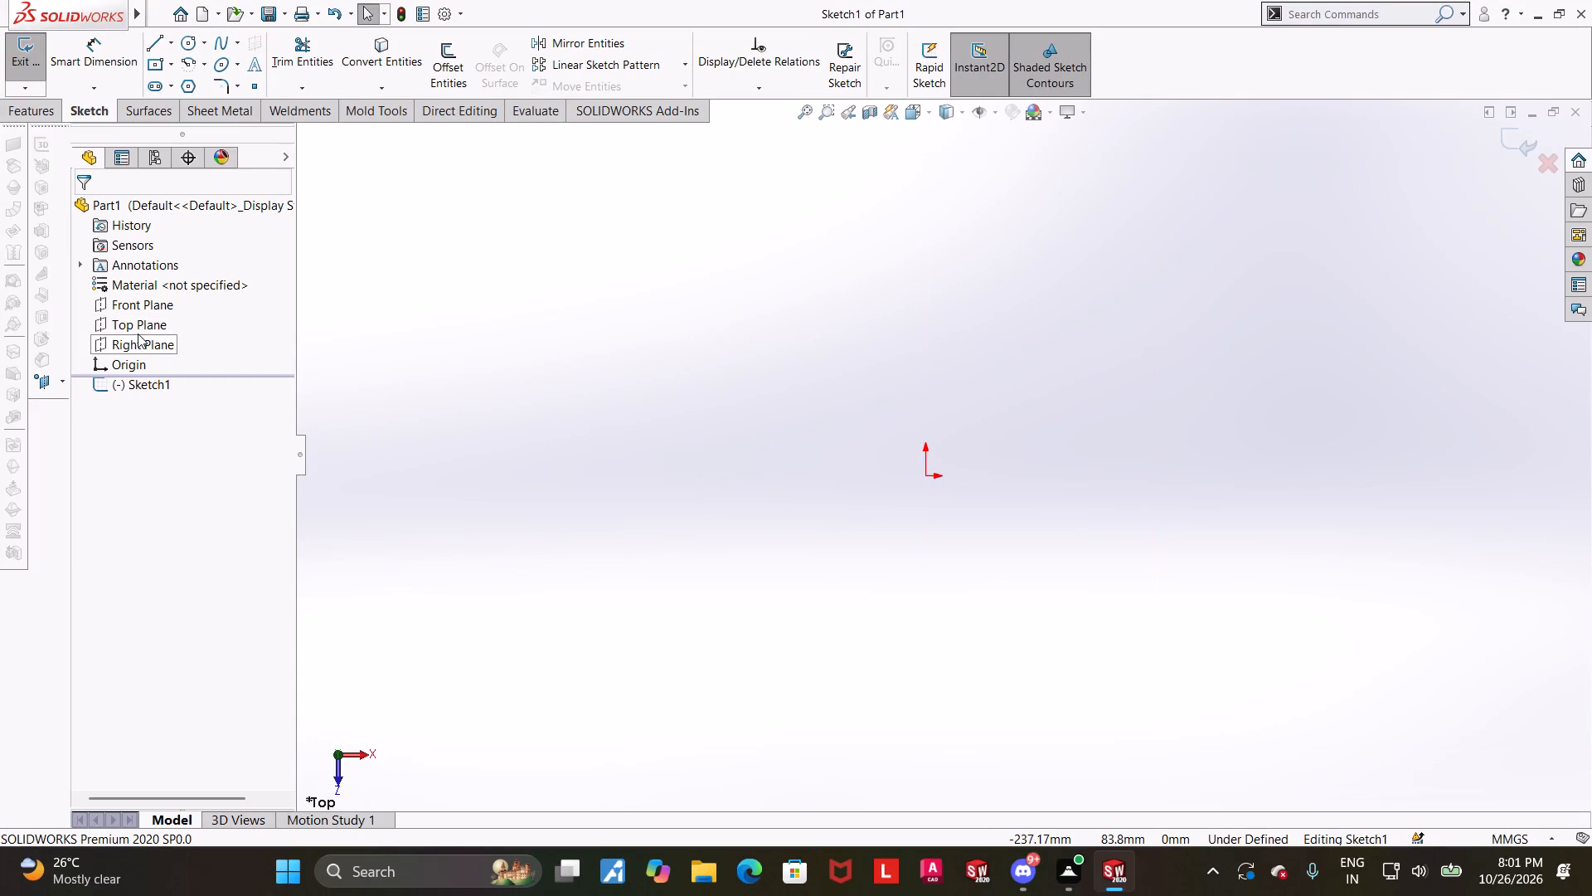
{"action": "scroll", "coordinate": [1075, 482], "scroll_direction": "up", "scroll_amount": 1}
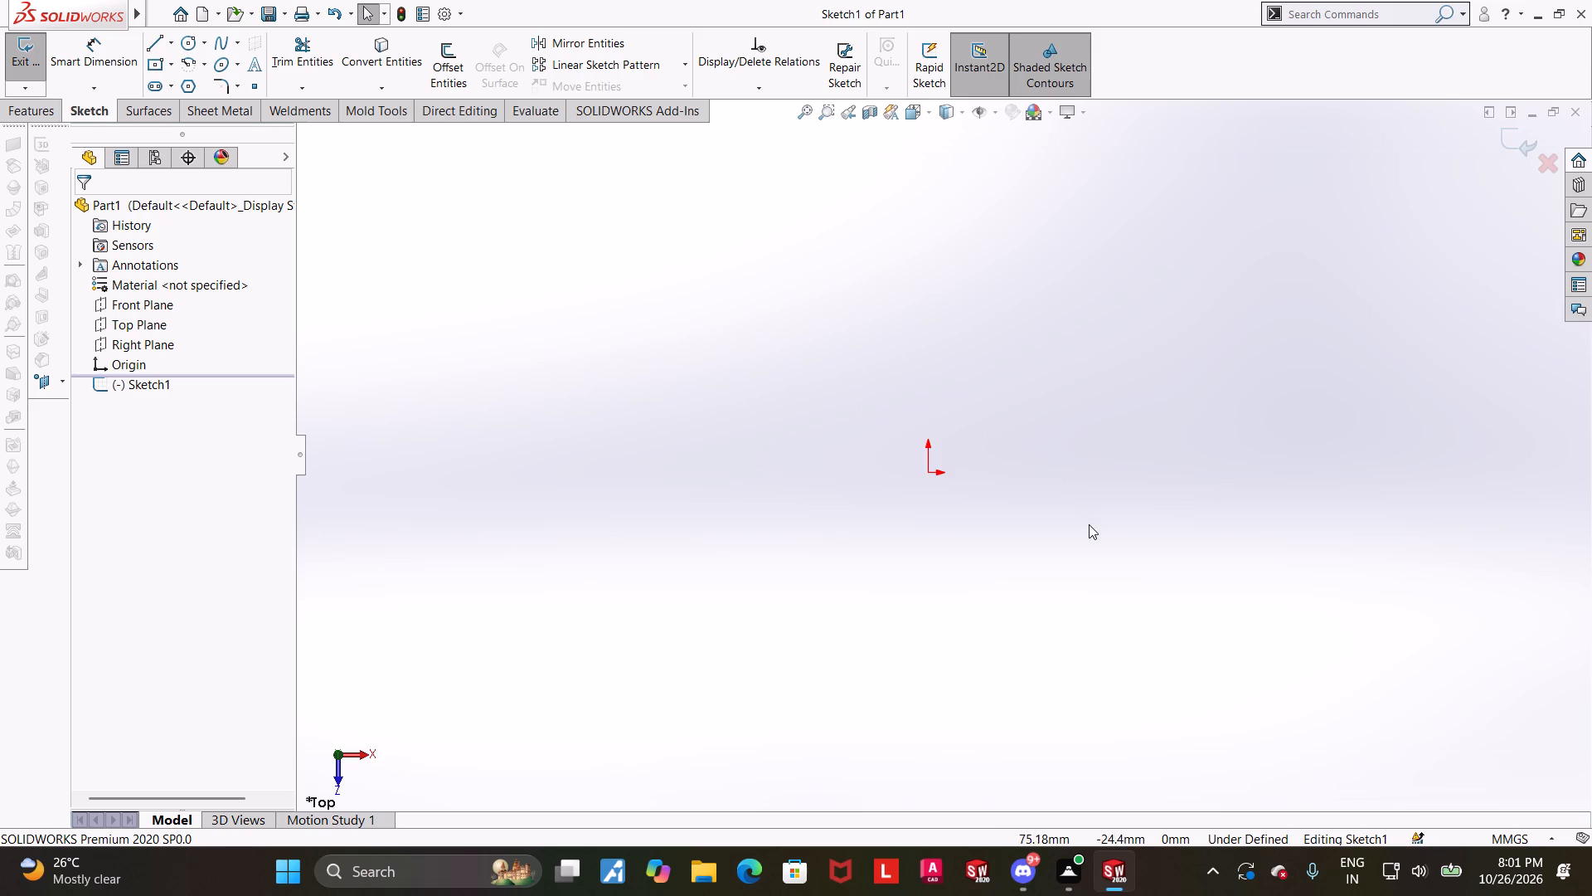
{"action": "scroll", "coordinate": [1088, 524], "scroll_direction": "down", "scroll_amount": 1}
{"action": "left_click", "coordinate": [158, 67]}
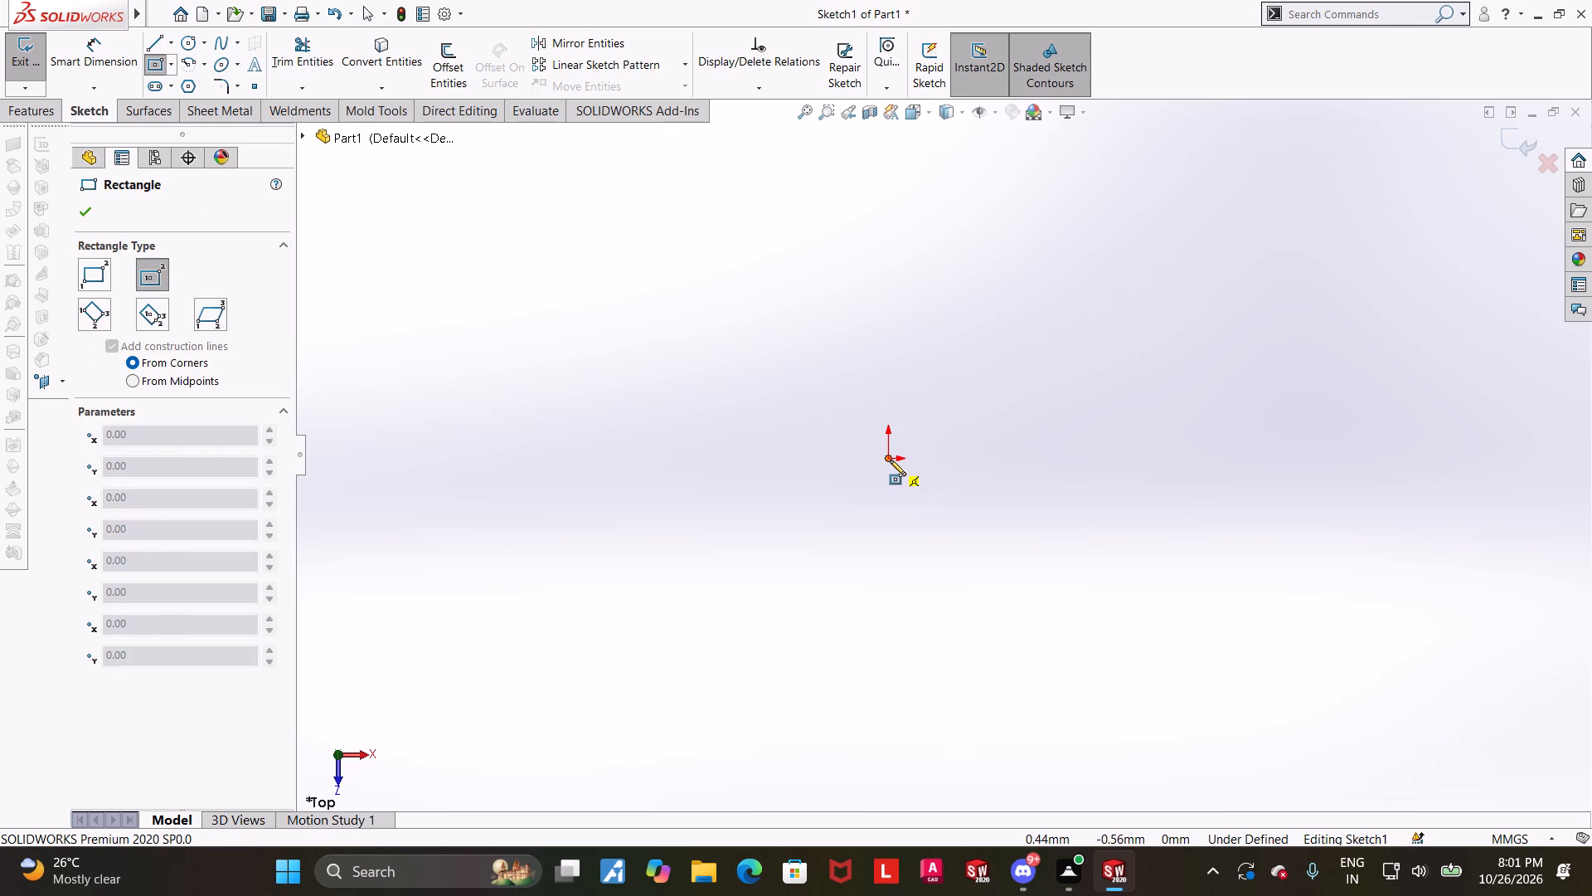
{"action": "left_click", "coordinate": [890, 460]}
{"action": "left_click", "coordinate": [1147, 285]}
{"action": "key", "text": "Escape"}
Dimension the rectangle's horizontal and vertical sides to 120 mm each, making it a square.
{"action": "left_click", "coordinate": [112, 35]}
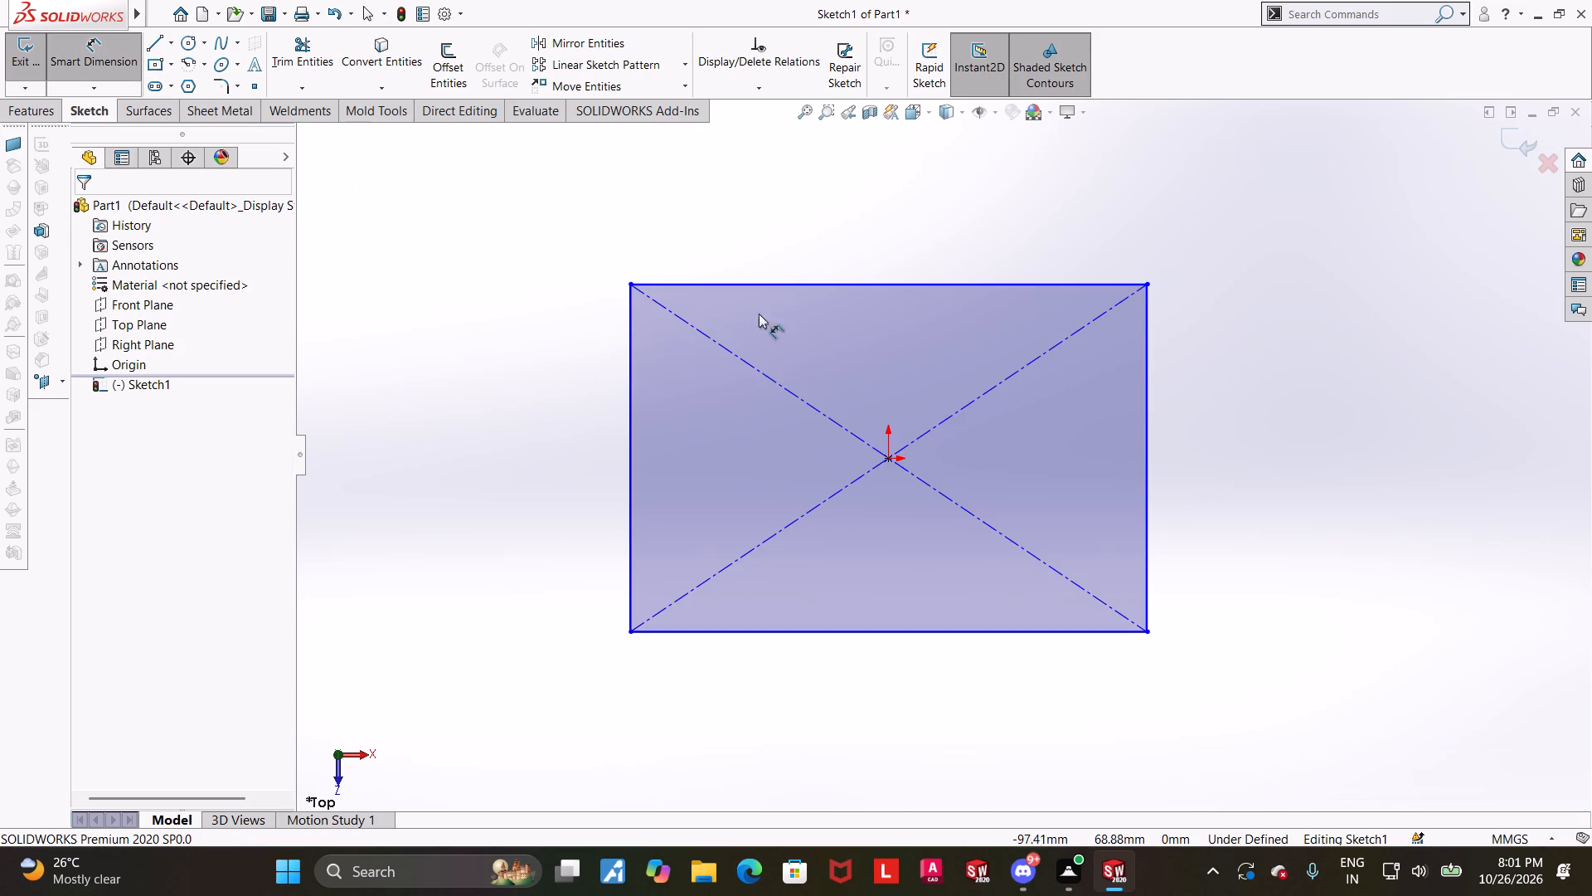
{"action": "scroll", "coordinate": [855, 347], "scroll_direction": "up", "scroll_amount": 1}
{"action": "left_click", "coordinate": [917, 311]}
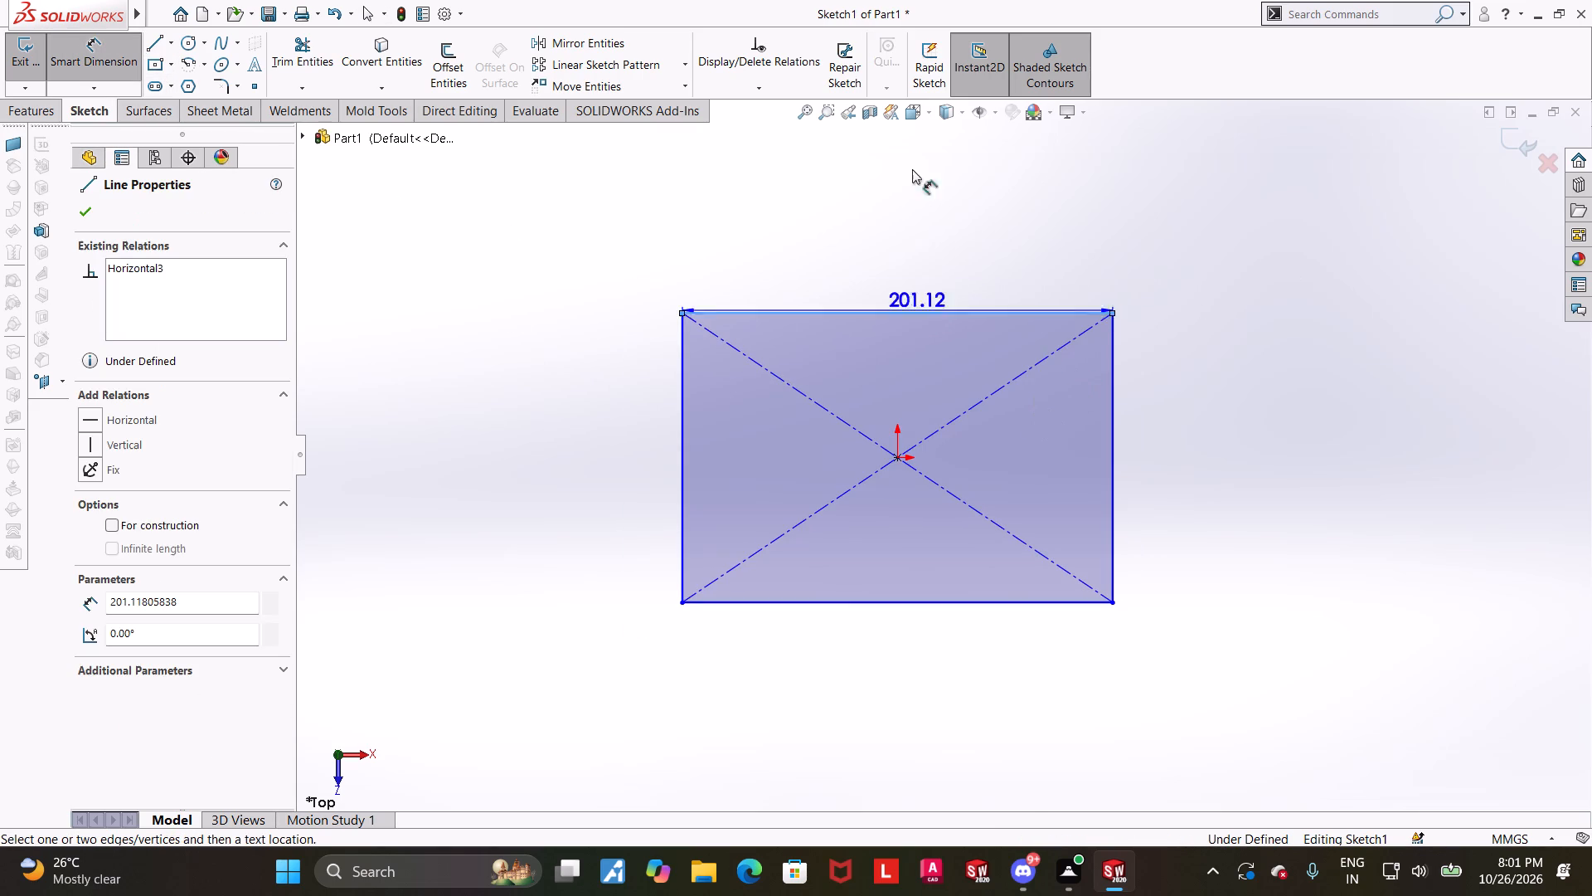
{"action": "left_click", "coordinate": [911, 192]}
{"action": "type", "text": "120"}
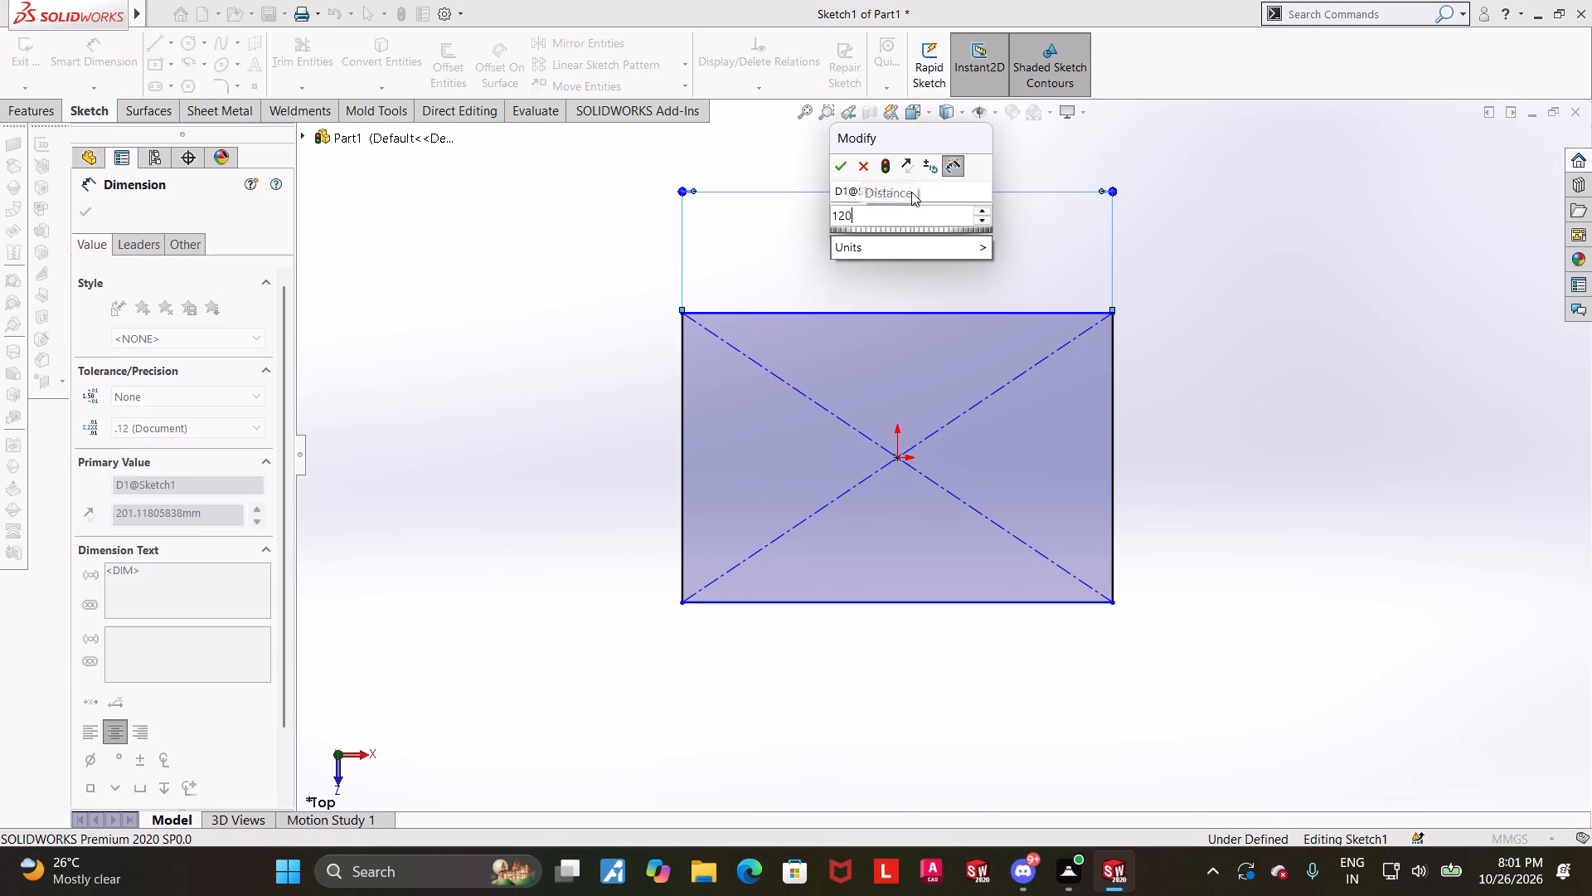
{"action": "key", "text": "Return"}
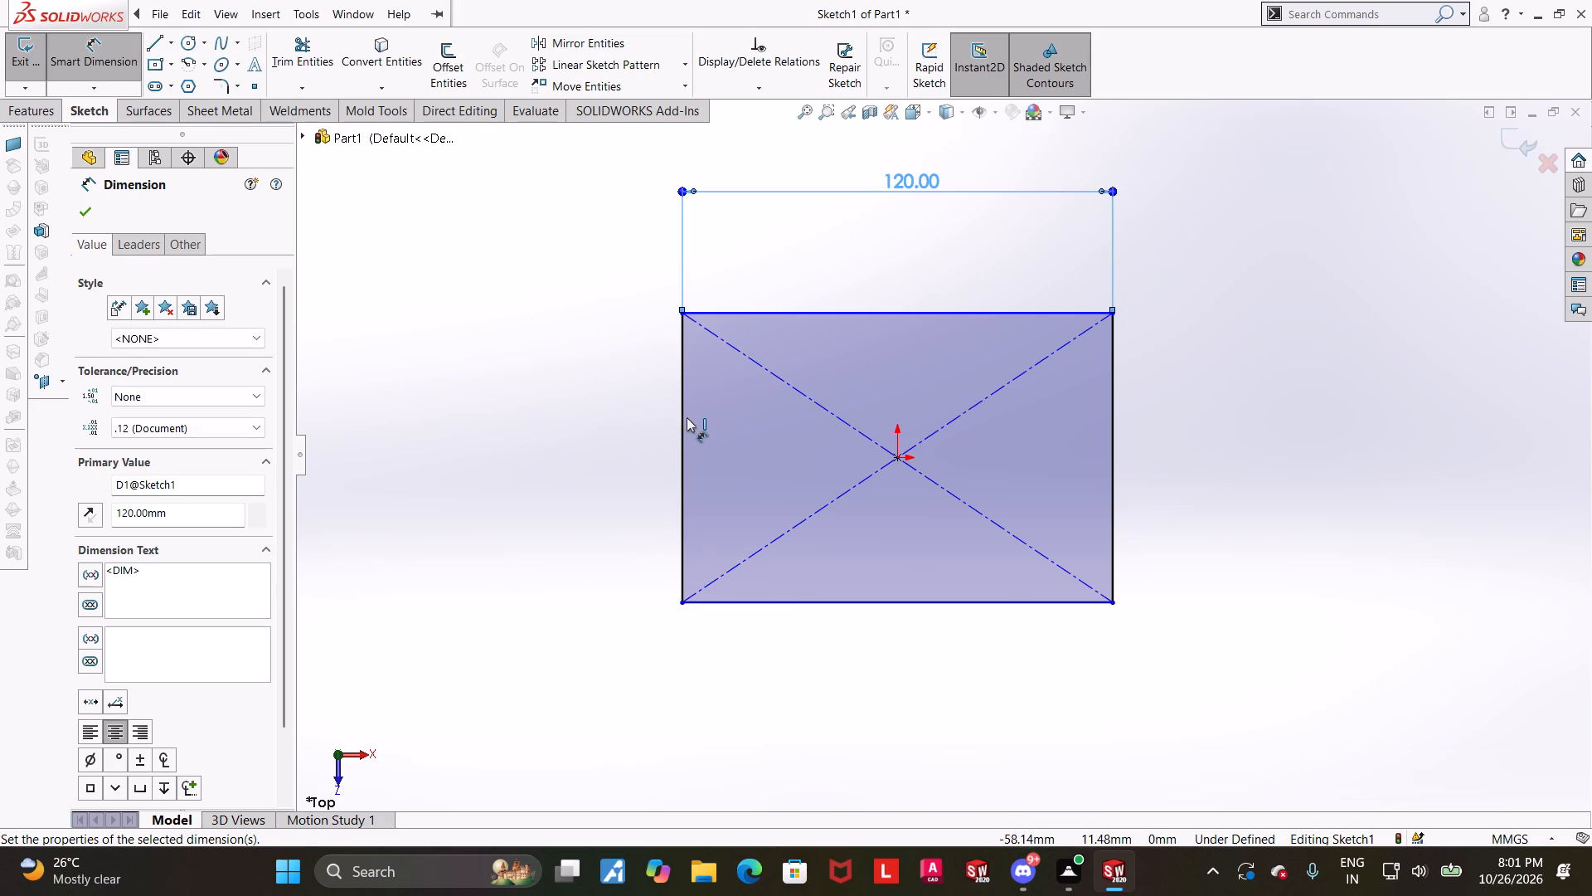
{"action": "left_click", "coordinate": [682, 417]}
{"action": "left_click", "coordinate": [497, 428]}
{"action": "type", "text": "120"}
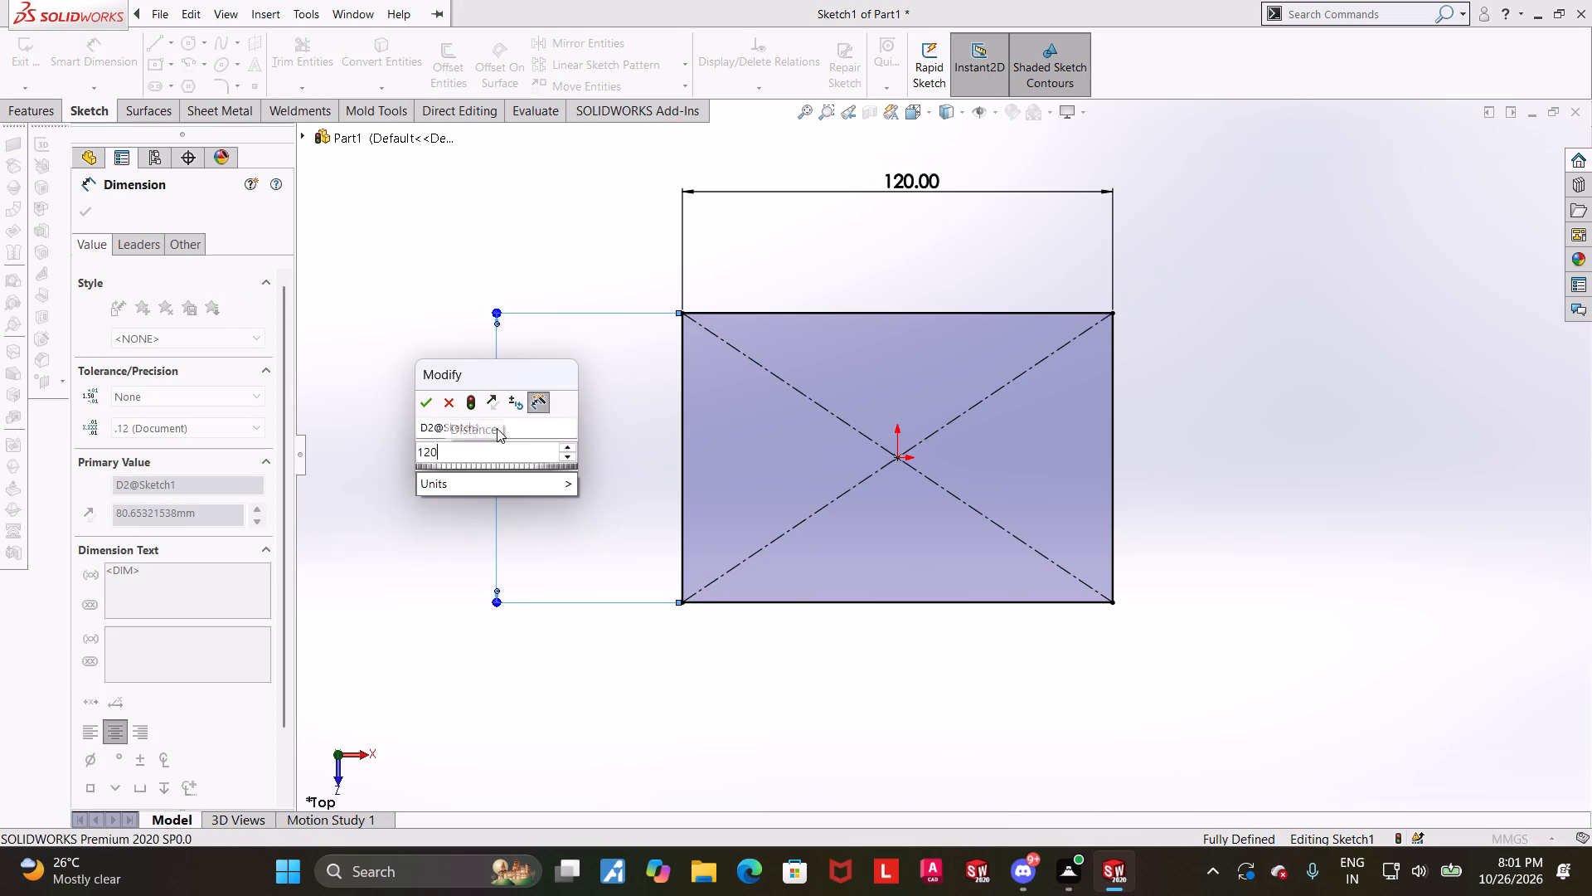
{"action": "key", "text": "Return"}
{"action": "scroll", "coordinate": [1172, 572], "scroll_direction": "up", "scroll_amount": 1}
{"action": "scroll", "coordinate": [1215, 487], "scroll_direction": "up", "scroll_amount": 1}
{"action": "key", "text": "Escape"}
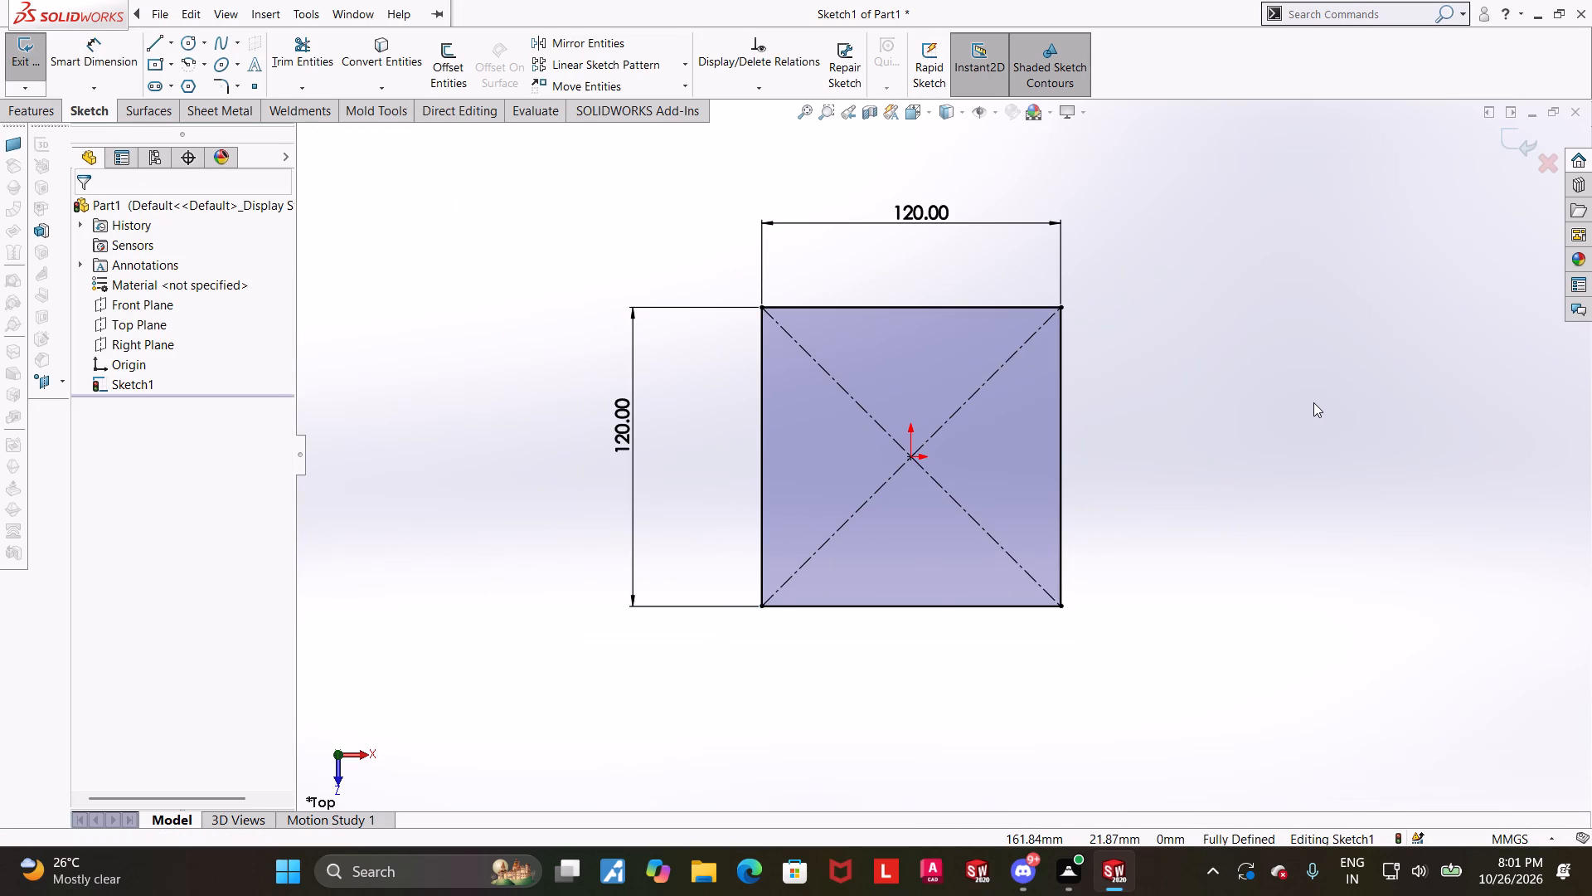
Sketch a 45° line about 18.75 mm long across the square's upper-left corner, from the left edge to the top edge.
{"action": "scroll", "coordinate": [1313, 402], "scroll_direction": "down", "scroll_amount": 1}
{"action": "scroll", "coordinate": [1253, 375], "scroll_direction": "down", "scroll_amount": 1}
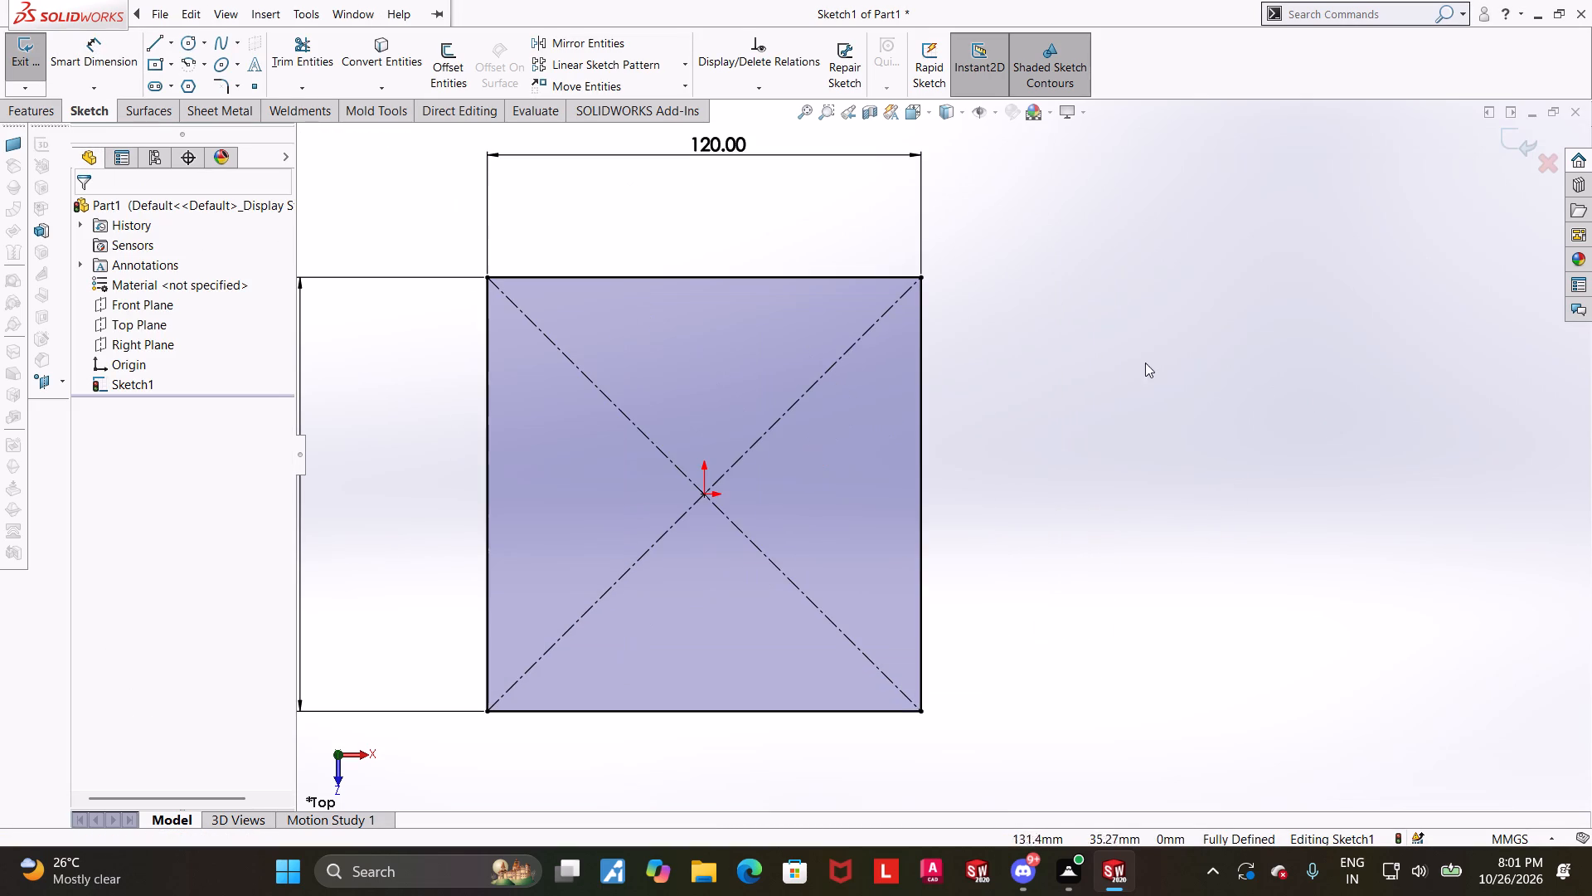
{"action": "key", "text": "Escape"}
{"action": "left_click", "coordinate": [156, 46]}
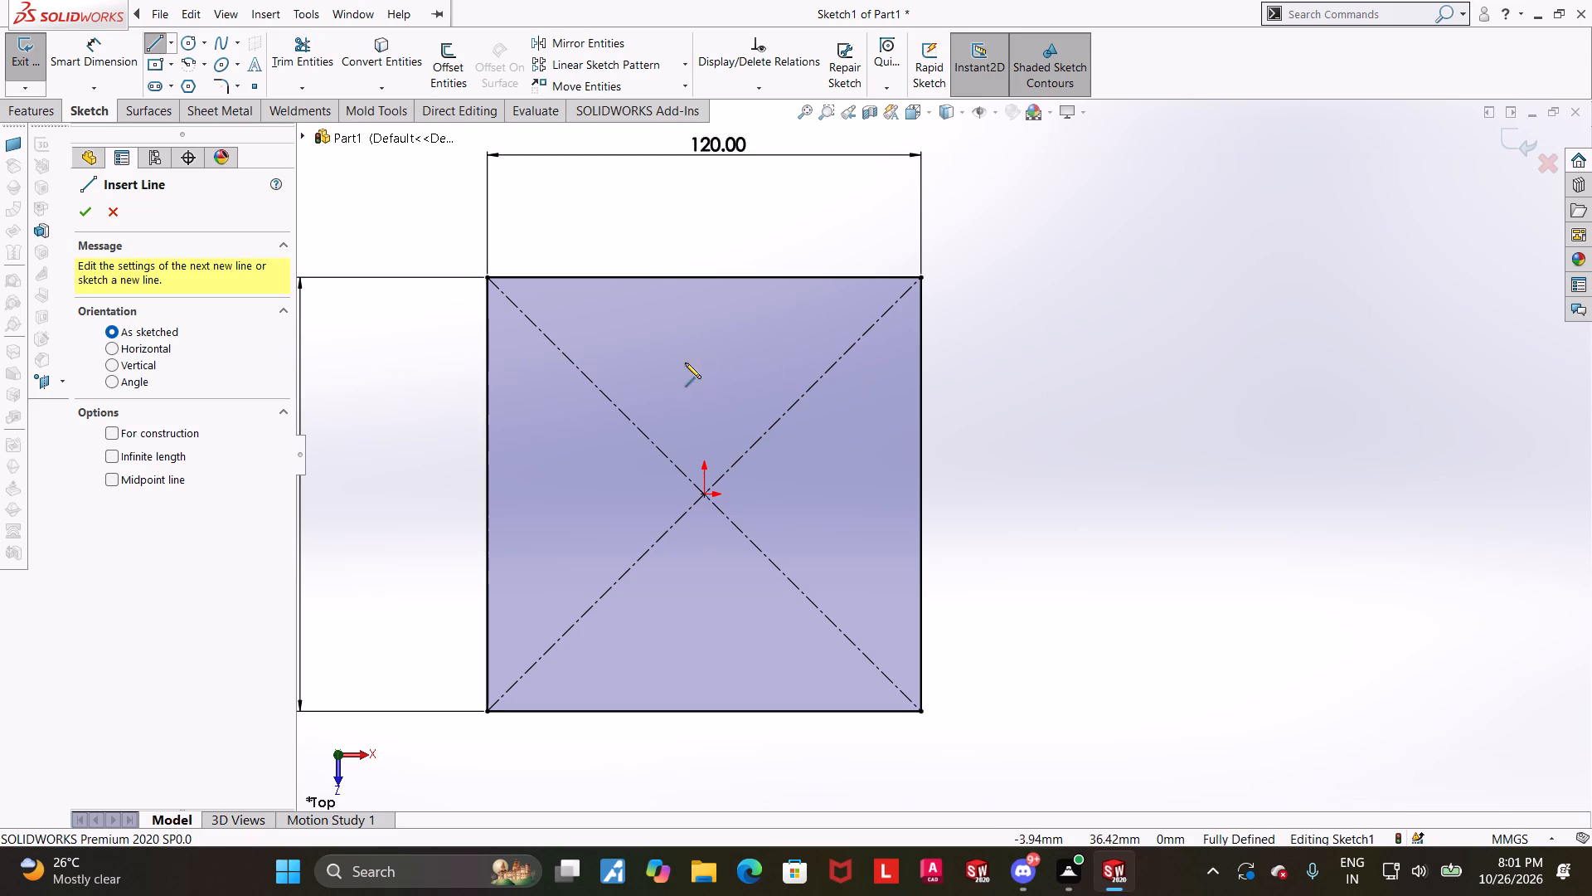
{"action": "left_click", "coordinate": [486, 325]}
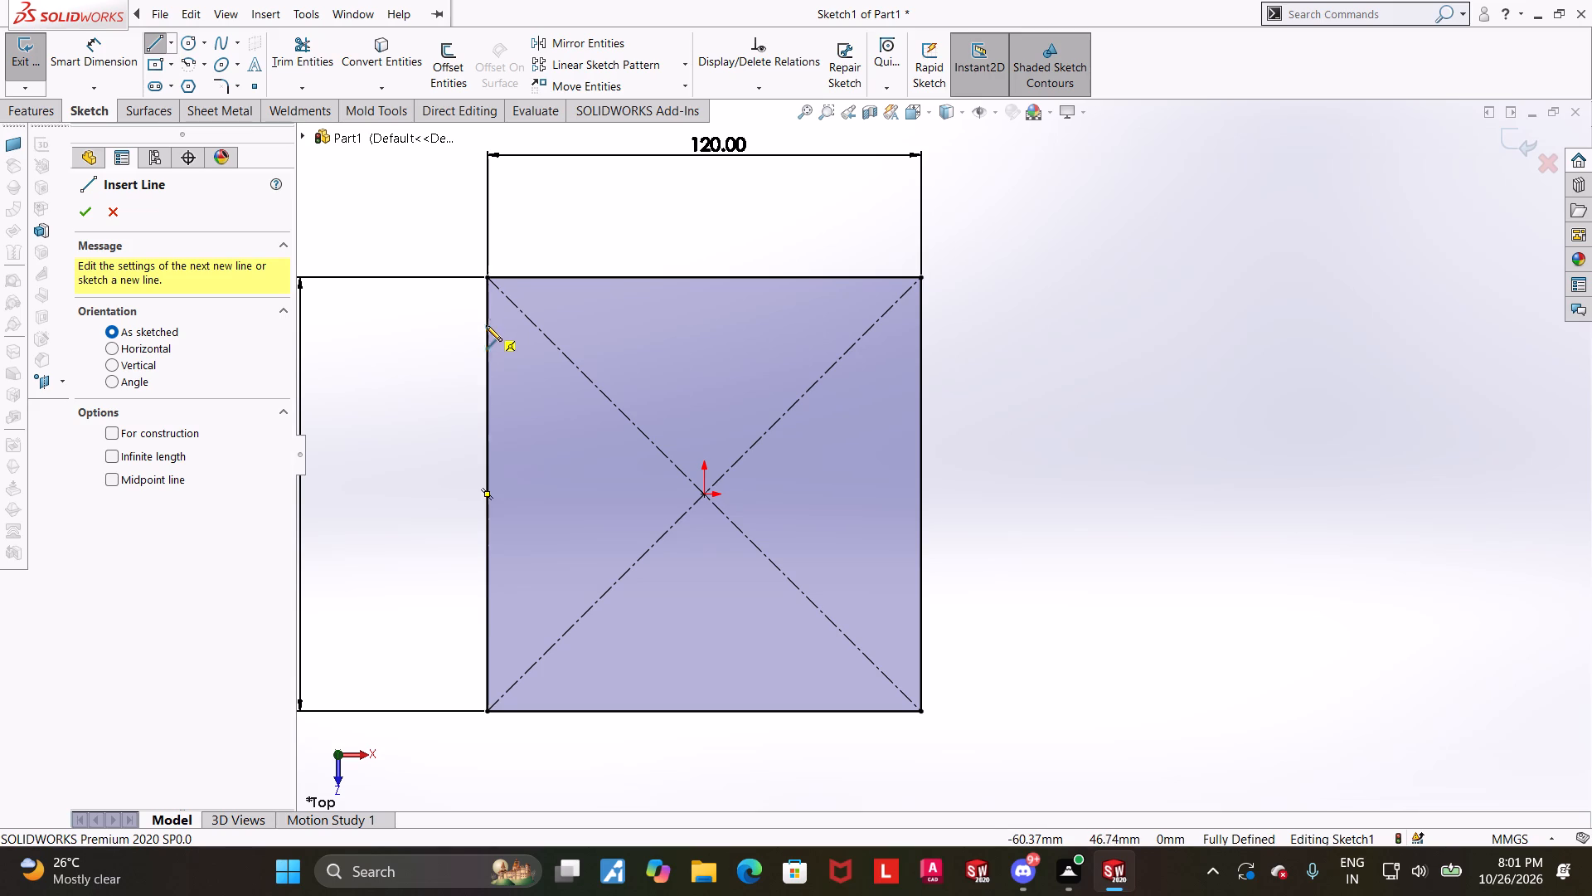
{"action": "left_click", "coordinate": [534, 275]}
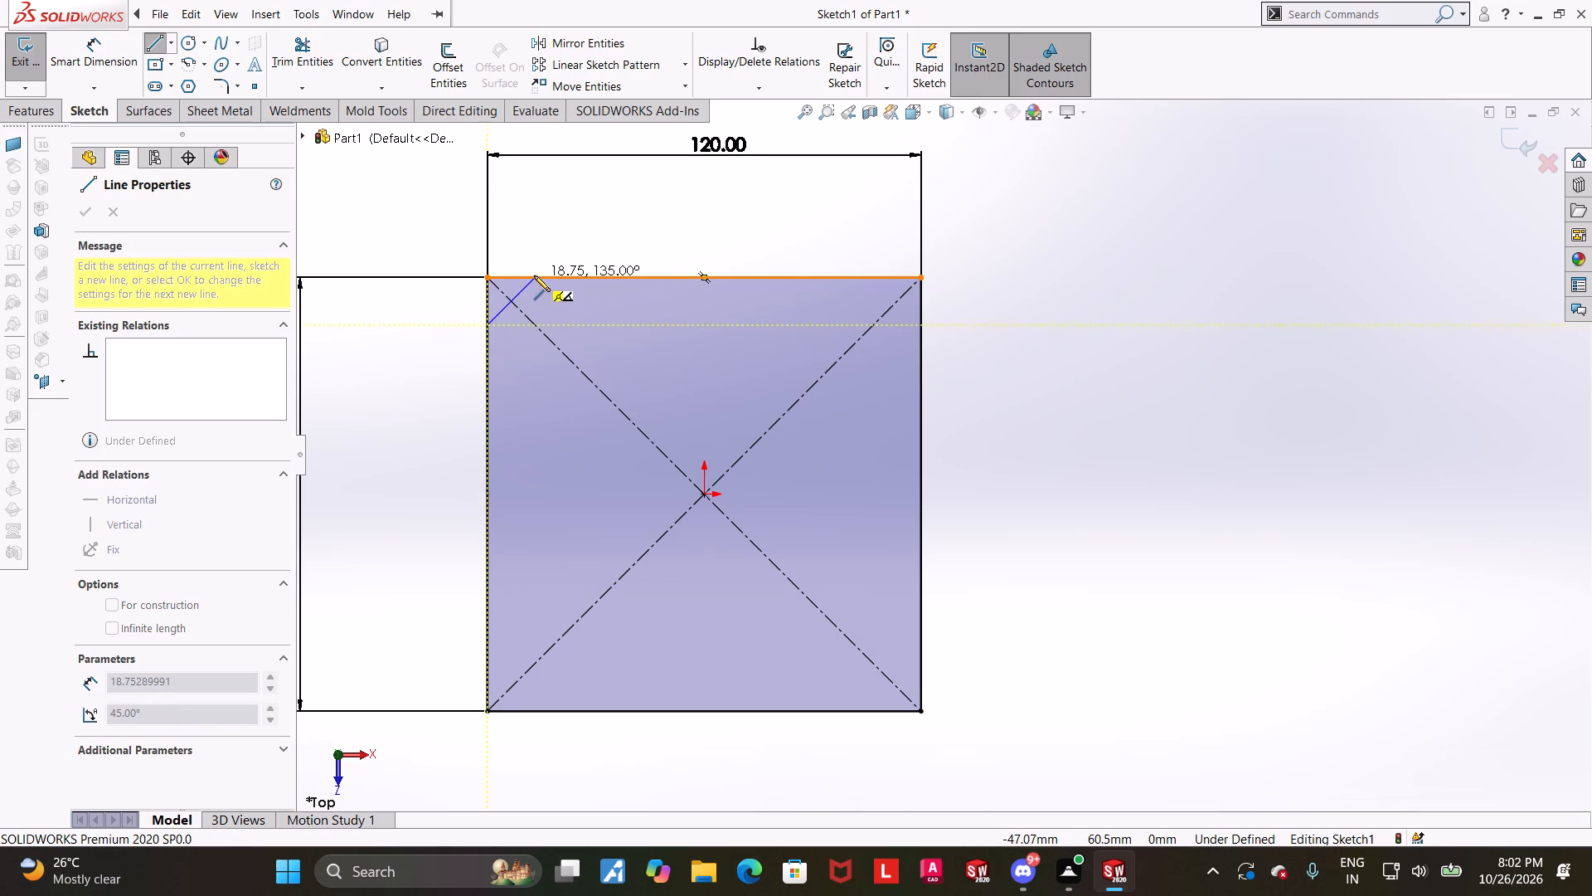
{"action": "key", "text": "Escape"}
{"action": "key", "text": "Escape"}
Sketch a diagonal line across the square's upper-right corner, from the top edge to the right edge.
{"action": "left_click", "coordinate": [164, 37]}
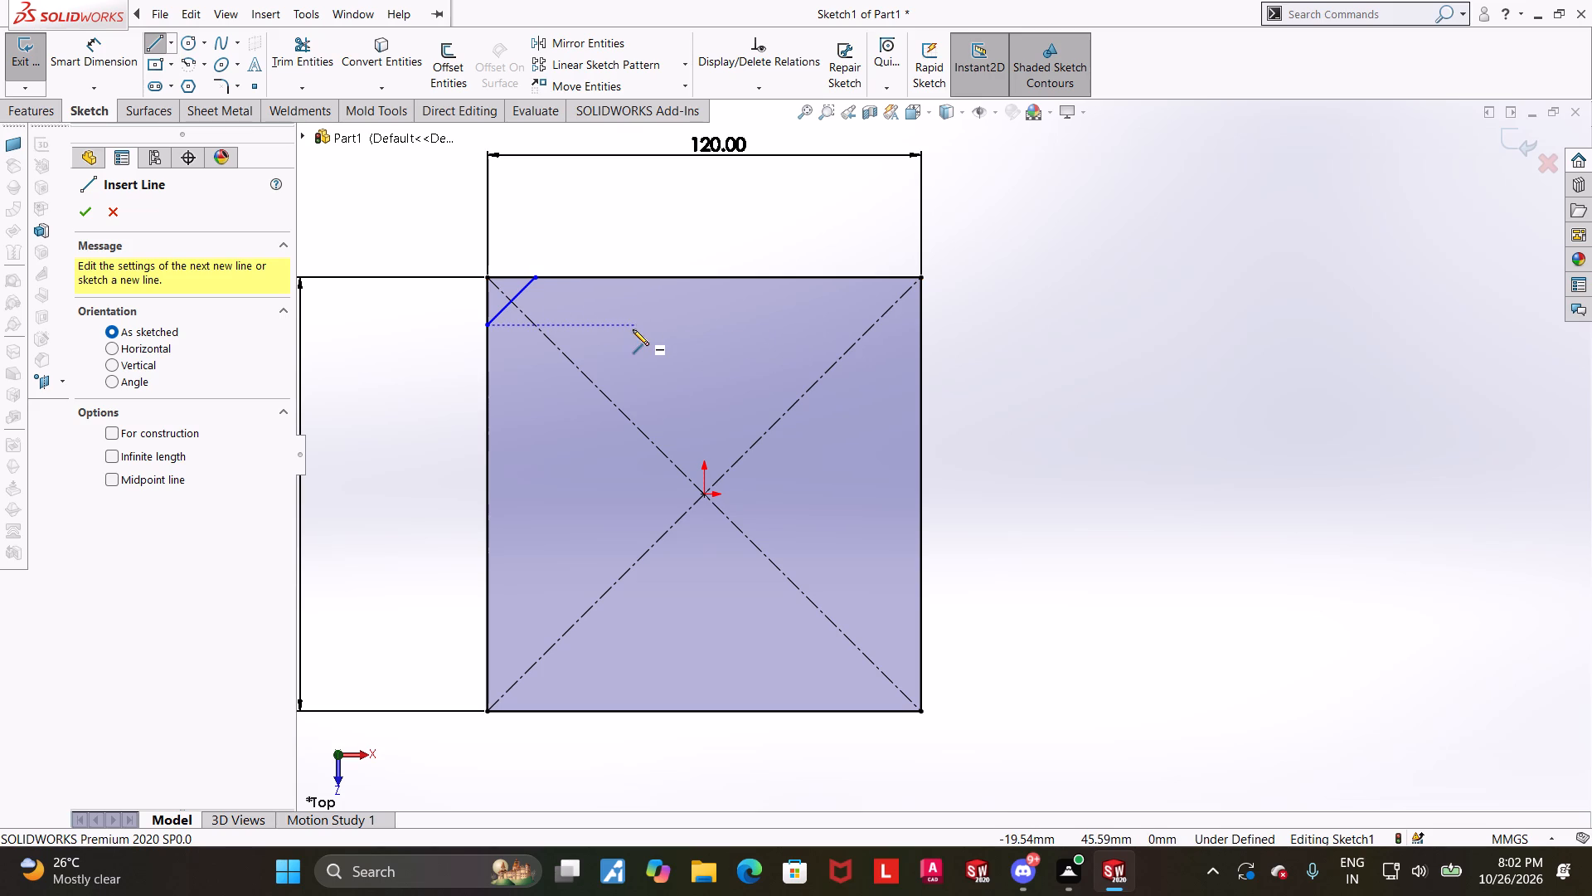
{"action": "scroll", "coordinate": [789, 339], "scroll_direction": "up", "scroll_amount": 1}
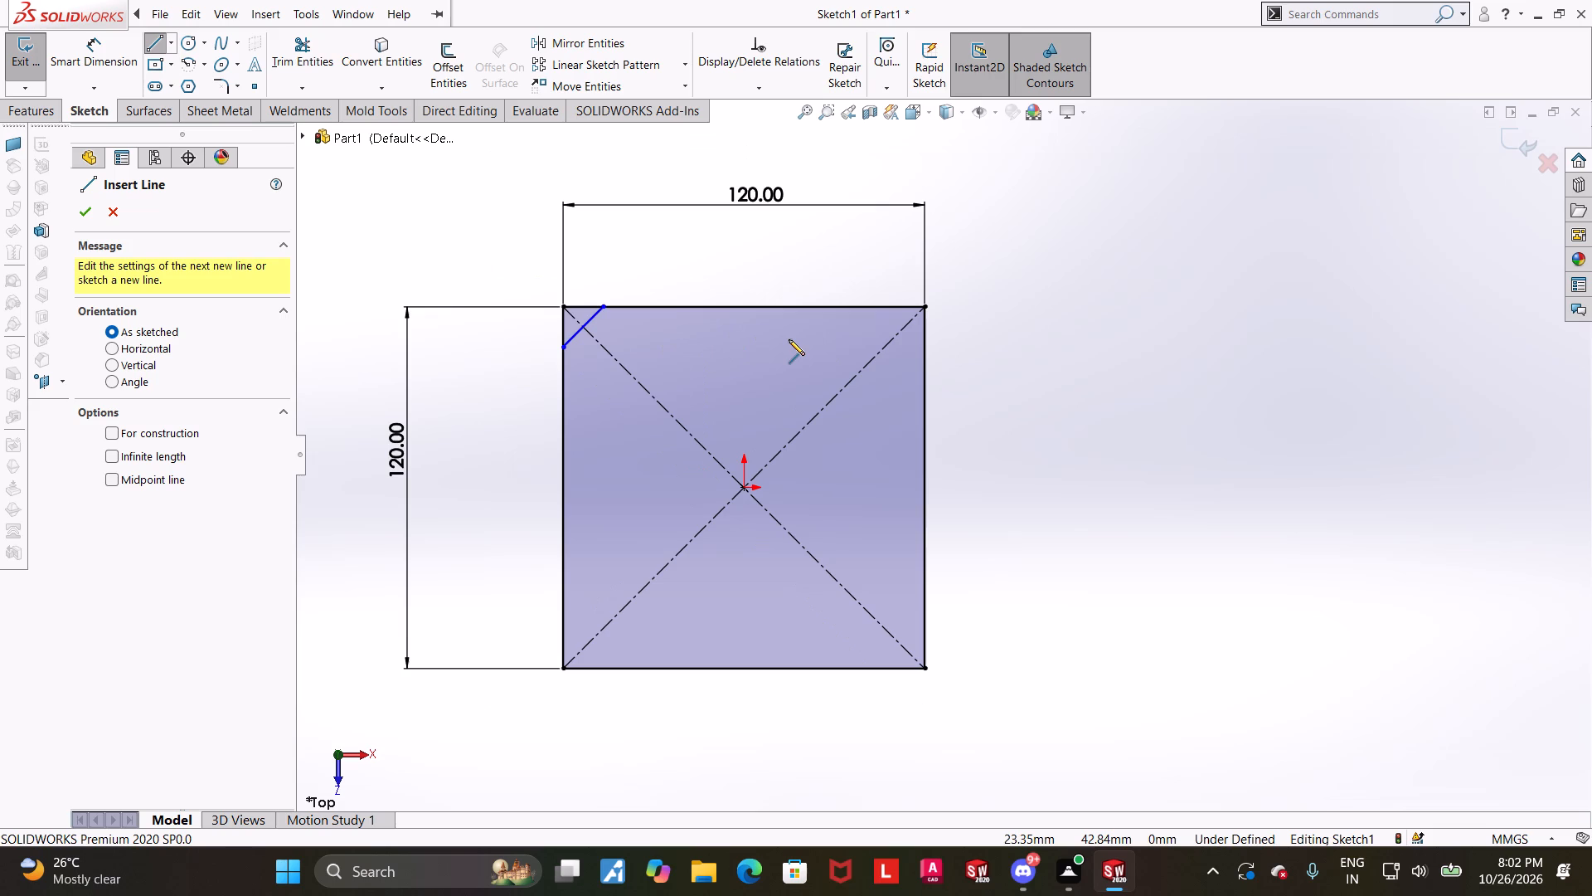
{"action": "scroll", "coordinate": [789, 339], "scroll_direction": "down", "scroll_amount": 1}
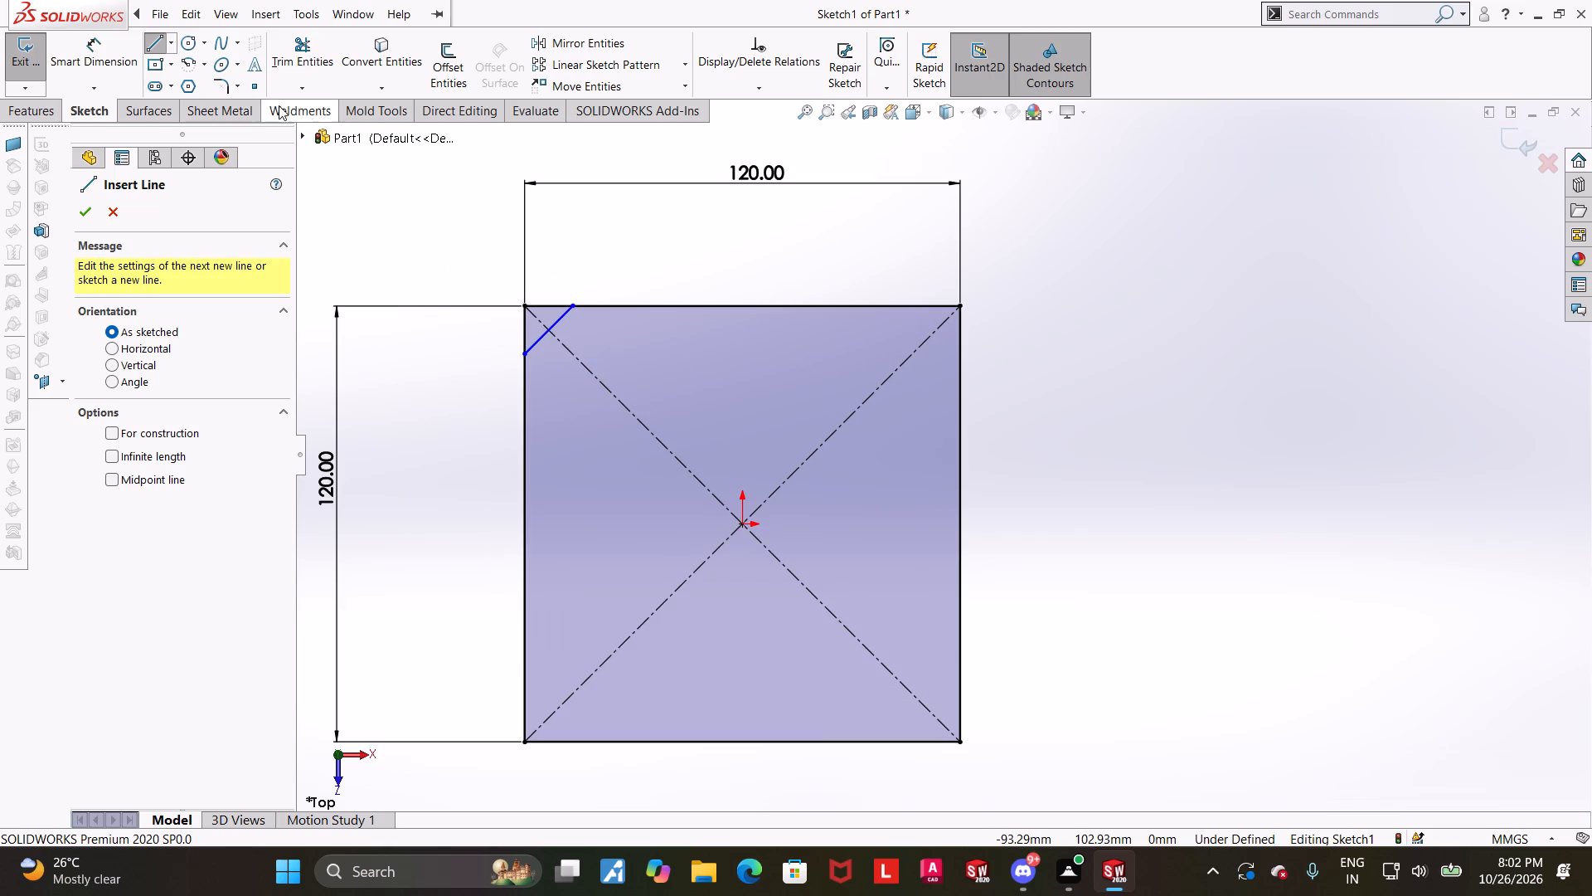
{"action": "left_click", "coordinate": [906, 309]}
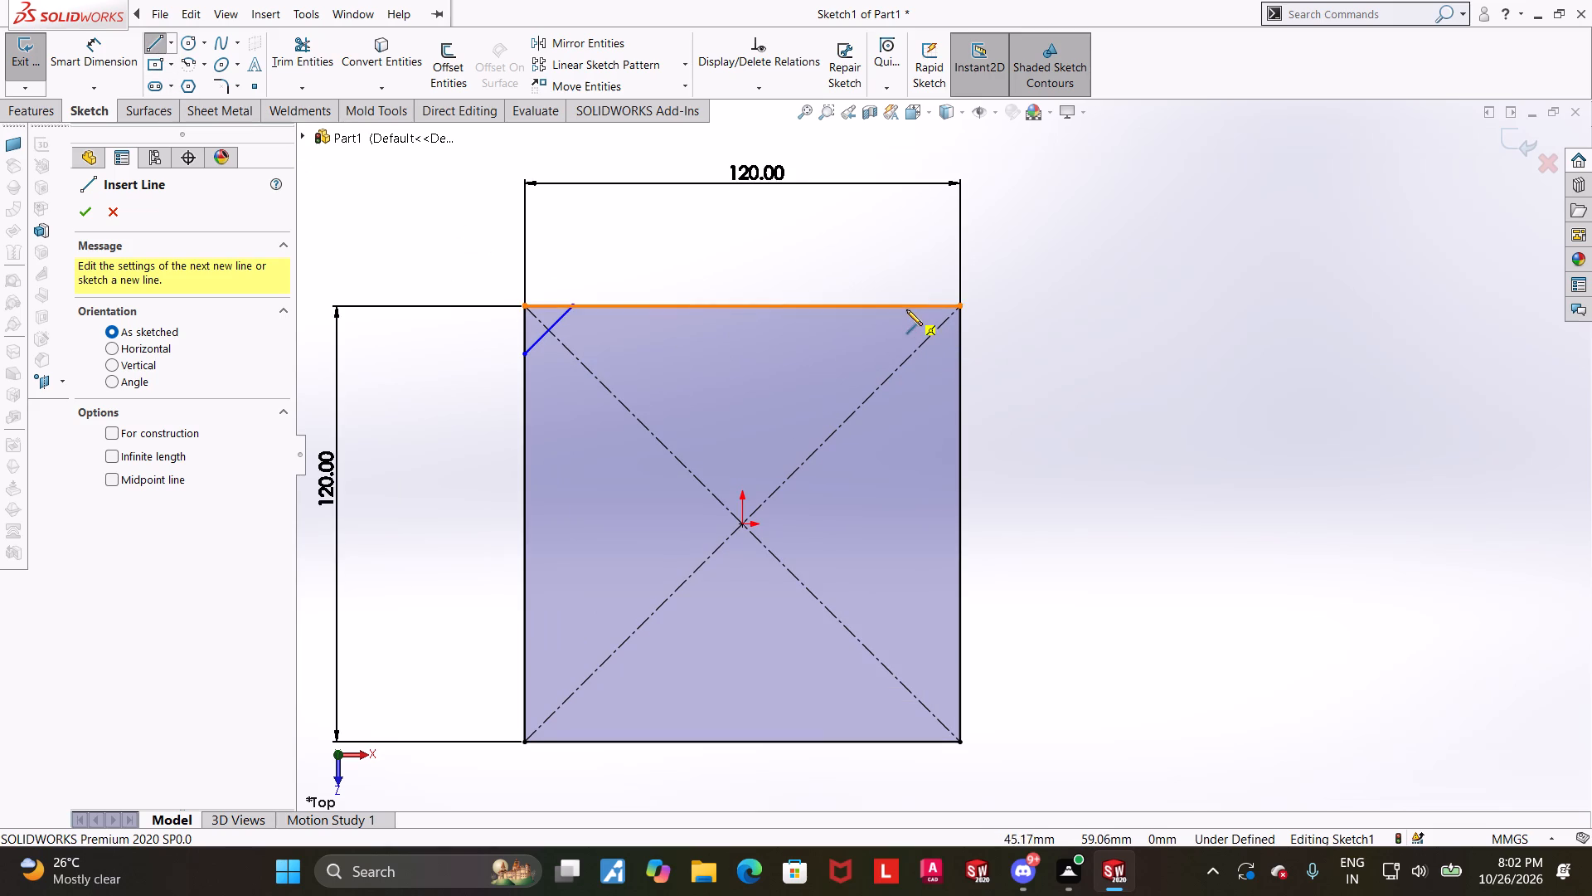
{"action": "left_click", "coordinate": [957, 346]}
{"action": "key", "text": "Escape"}
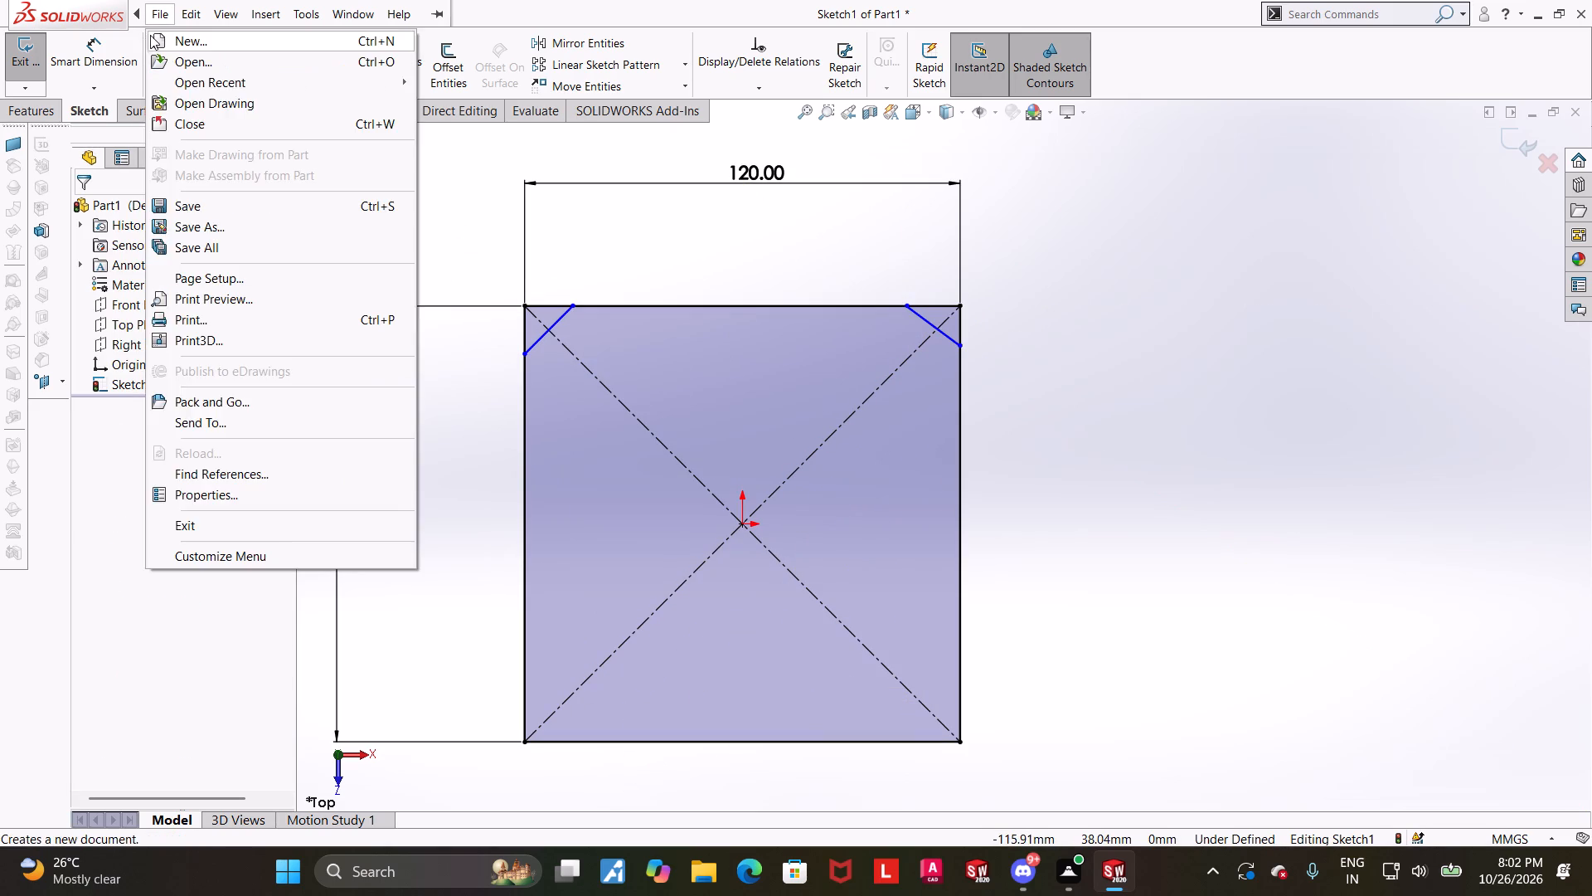
{"action": "key", "text": "Escape"}
Sketch diagonal lines across the square's lower-left and lower-right corners, the lower-right one about 25 mm long.
{"action": "left_click", "coordinate": [148, 44]}
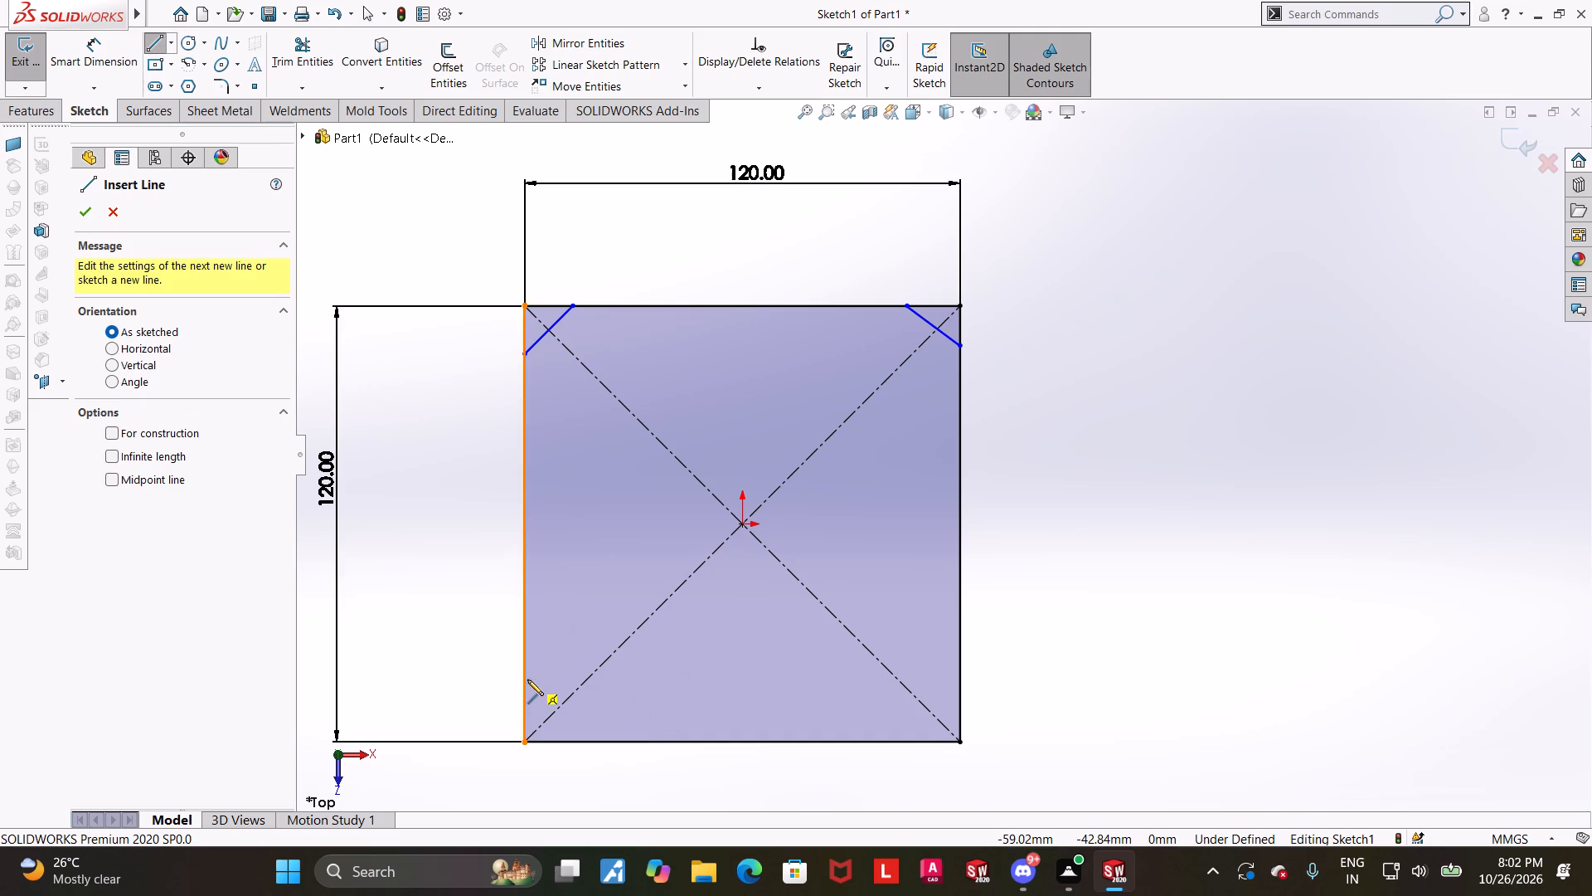
{"action": "left_click", "coordinate": [527, 679]}
{"action": "left_click", "coordinate": [583, 739]}
{"action": "key", "text": "Escape"}
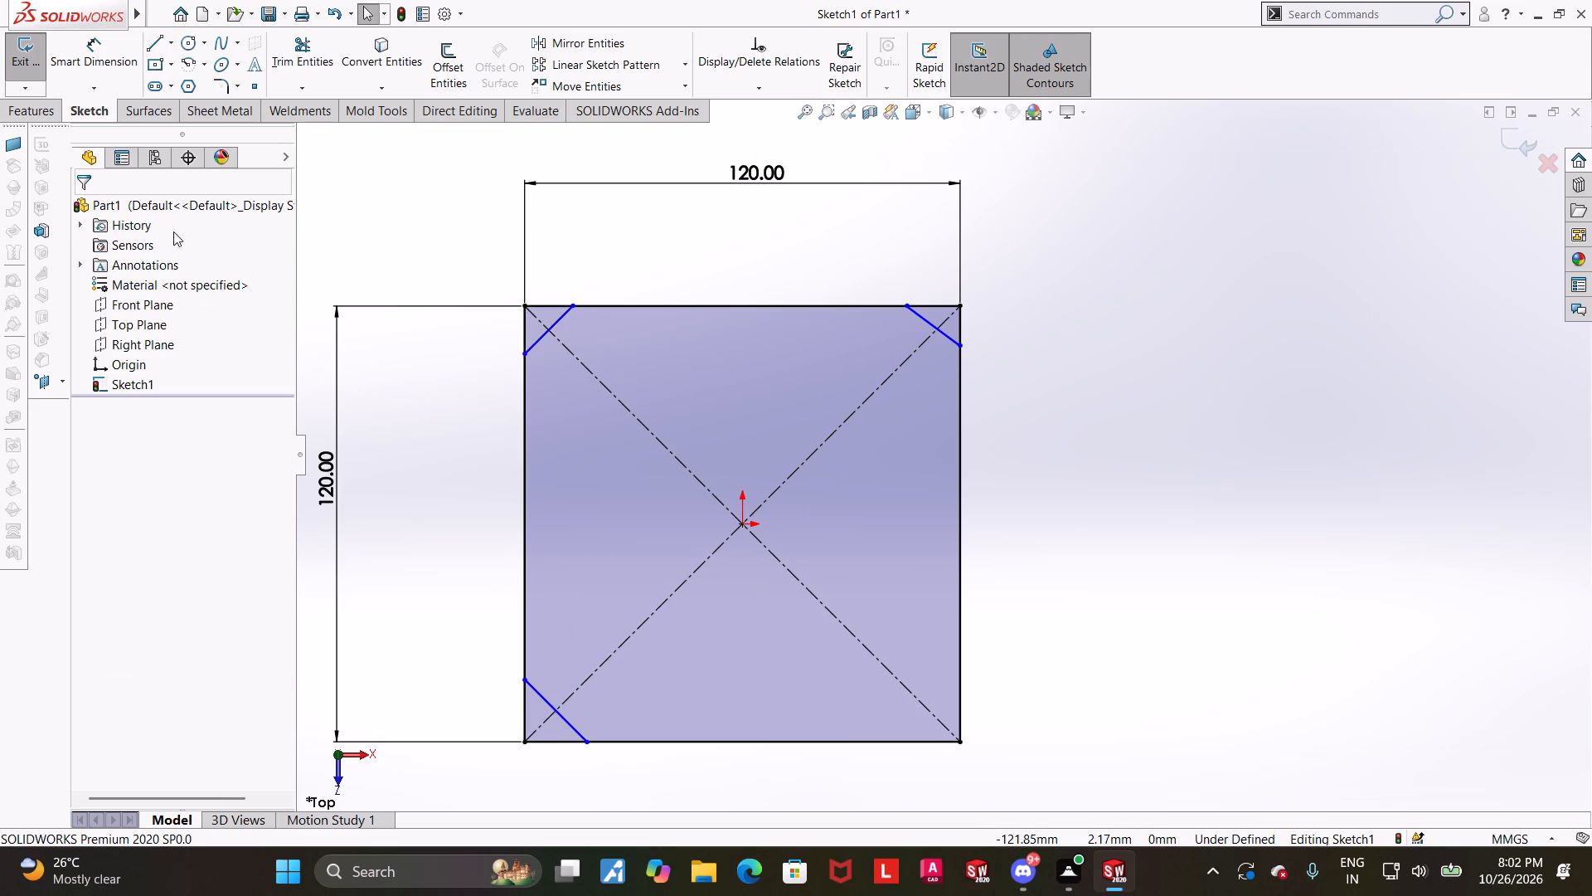
{"action": "left_click", "coordinate": [147, 41]}
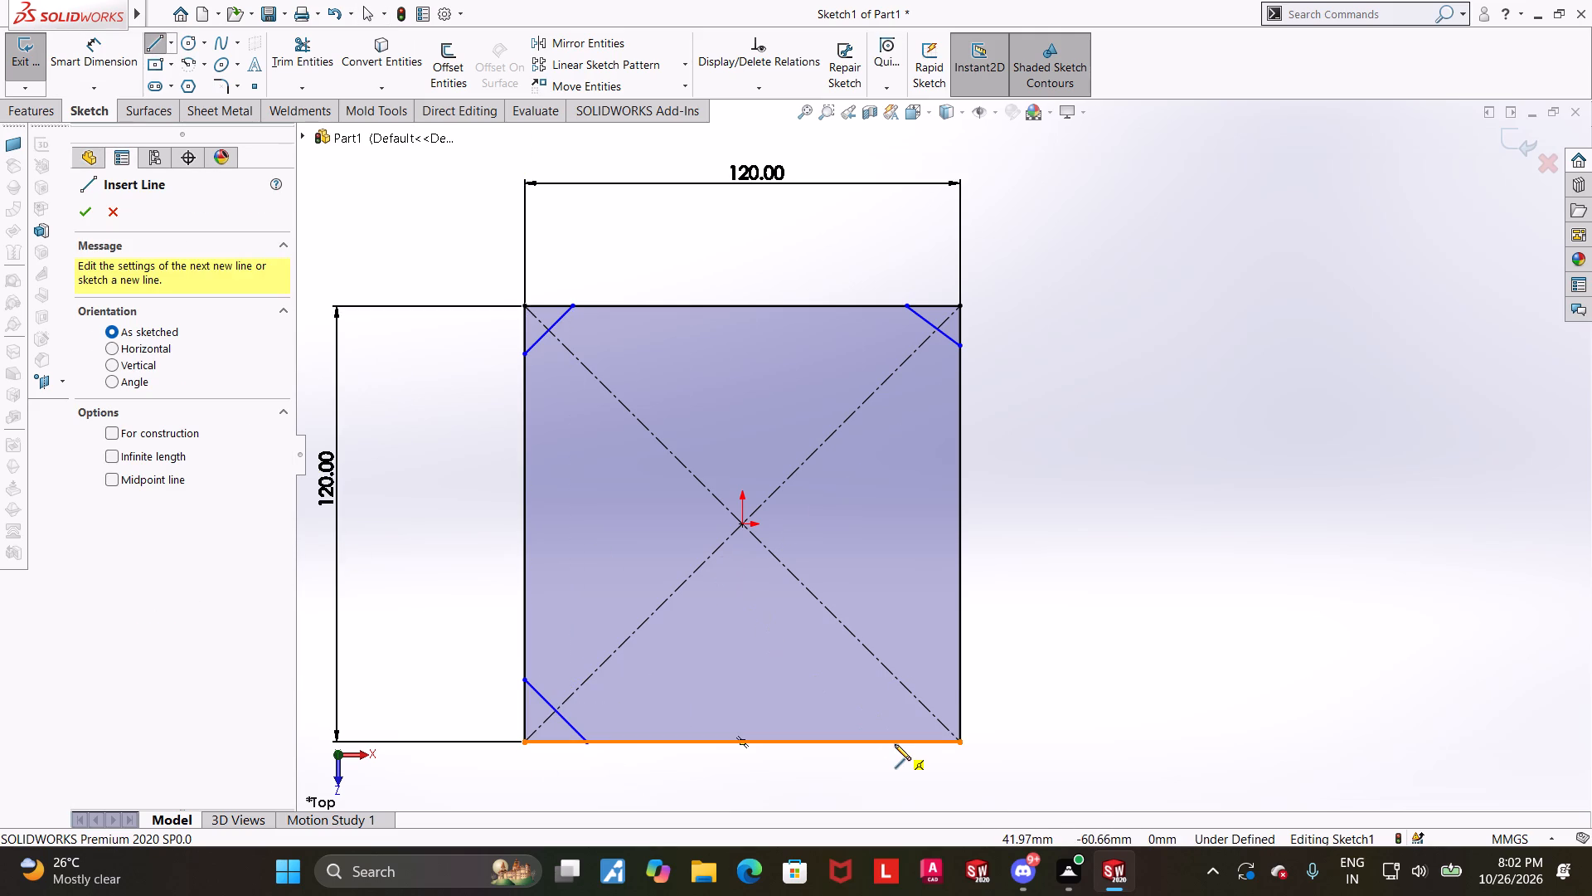
{"action": "left_click", "coordinate": [895, 744]}
{"action": "left_click", "coordinate": [963, 682]}
{"action": "key", "text": "Escape"}
{"action": "key", "text": "Escape"}
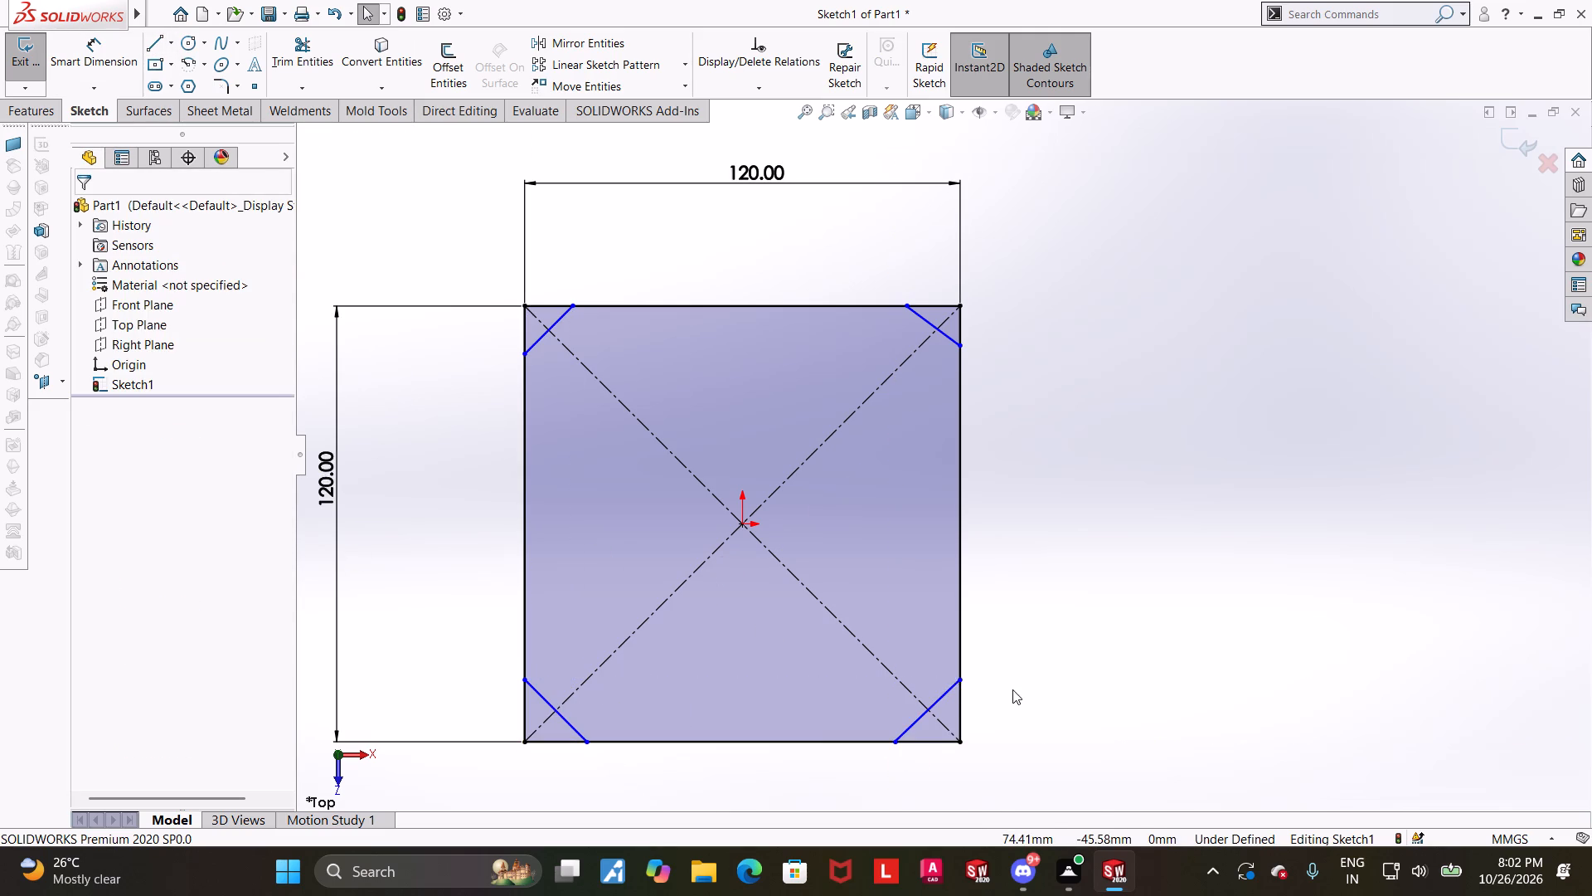
Dimension the angle between the lower-right corner line and the square's bottom edge as 45°.
{"action": "scroll", "coordinate": [1012, 689], "scroll_direction": "up", "scroll_amount": 1}
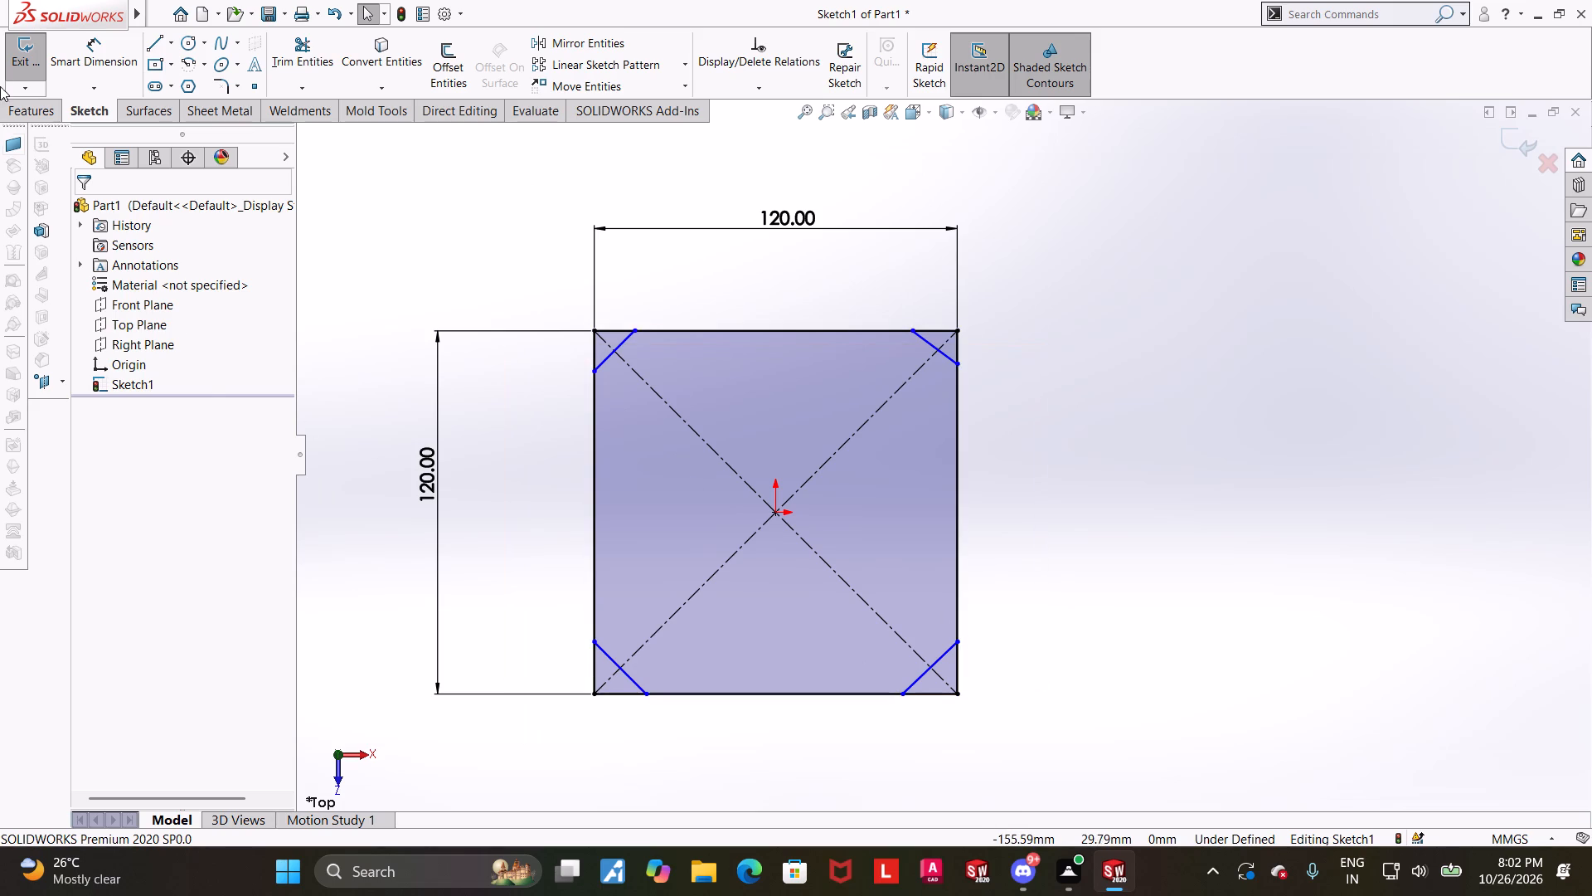
{"action": "left_click", "coordinate": [73, 60]}
{"action": "scroll", "coordinate": [956, 695], "scroll_direction": "down", "scroll_amount": 2}
{"action": "left_click", "coordinate": [911, 635]}
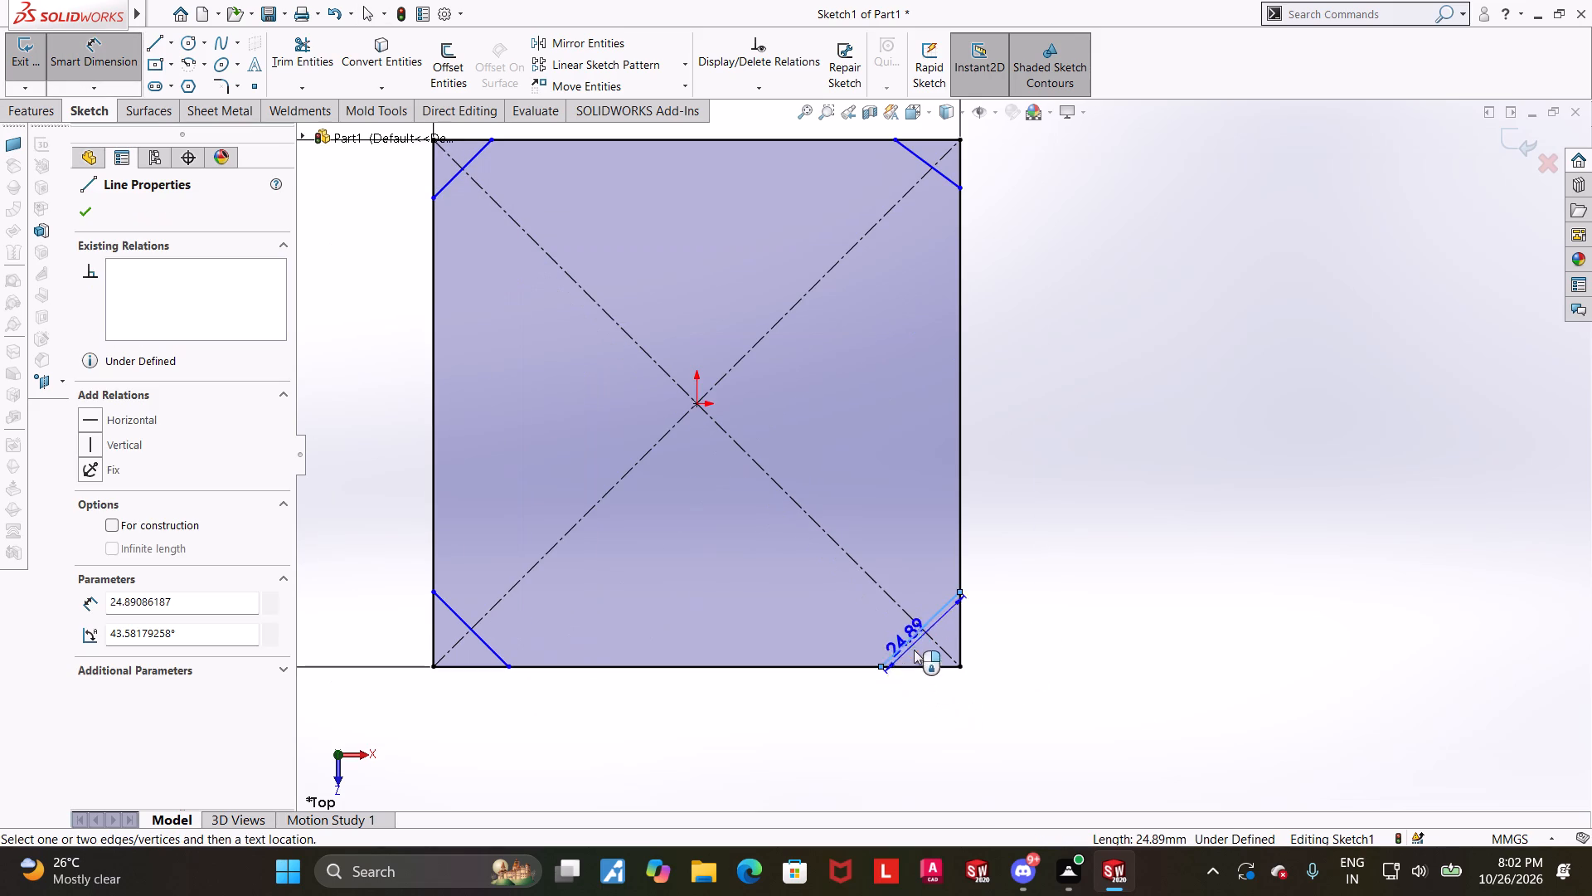
{"action": "left_click", "coordinate": [916, 664]}
{"action": "left_click", "coordinate": [1025, 633]}
{"action": "key", "text": "1"}
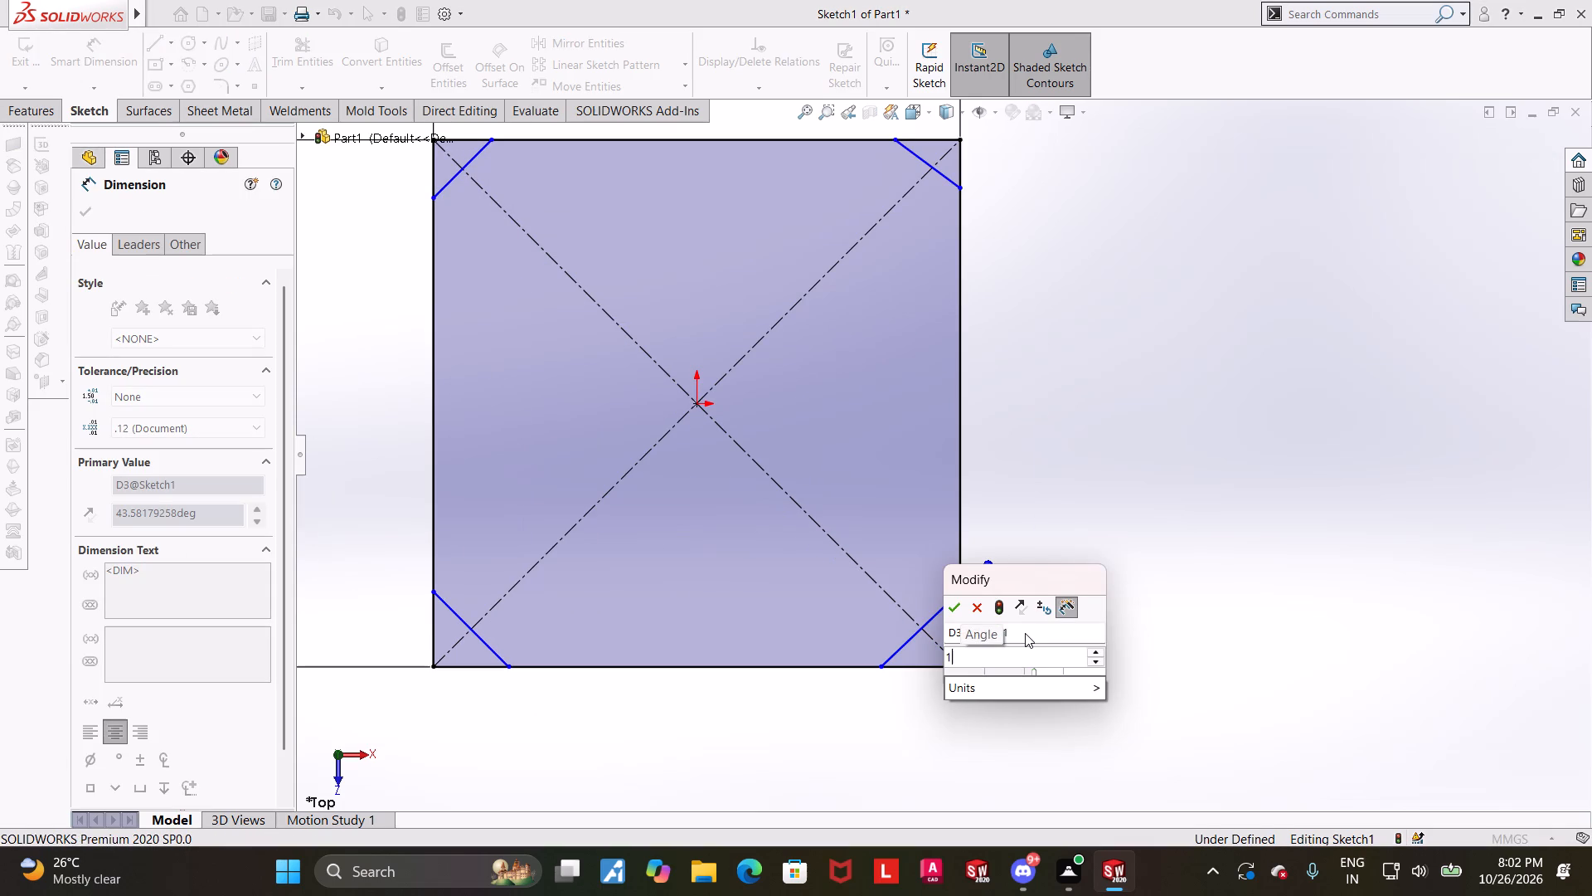
{"action": "key", "text": "BackSpace"}
{"action": "type", "text": "45"}
{"action": "key", "text": "Return"}
{"action": "key", "text": "Escape"}
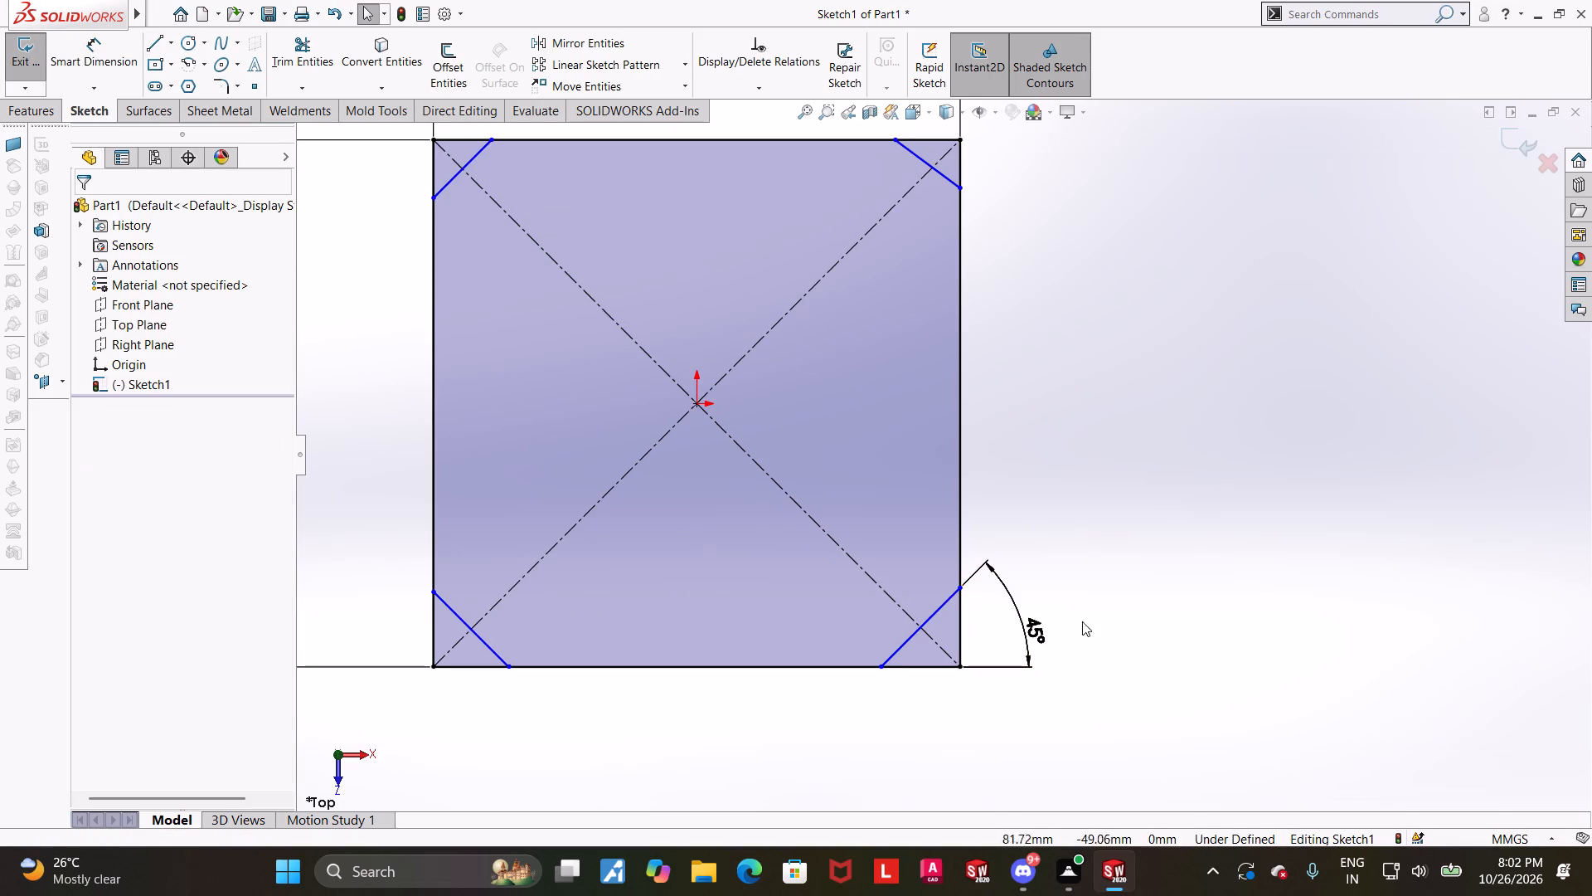
{"action": "left_click", "coordinate": [1133, 625]}
Dimension the horizontal distance between the lower-right corner line's endpoints as 15 mm.
{"action": "scroll", "coordinate": [1178, 597], "scroll_direction": "up", "scroll_amount": 1}
{"action": "scroll", "coordinate": [1051, 626], "scroll_direction": "down", "scroll_amount": 1}
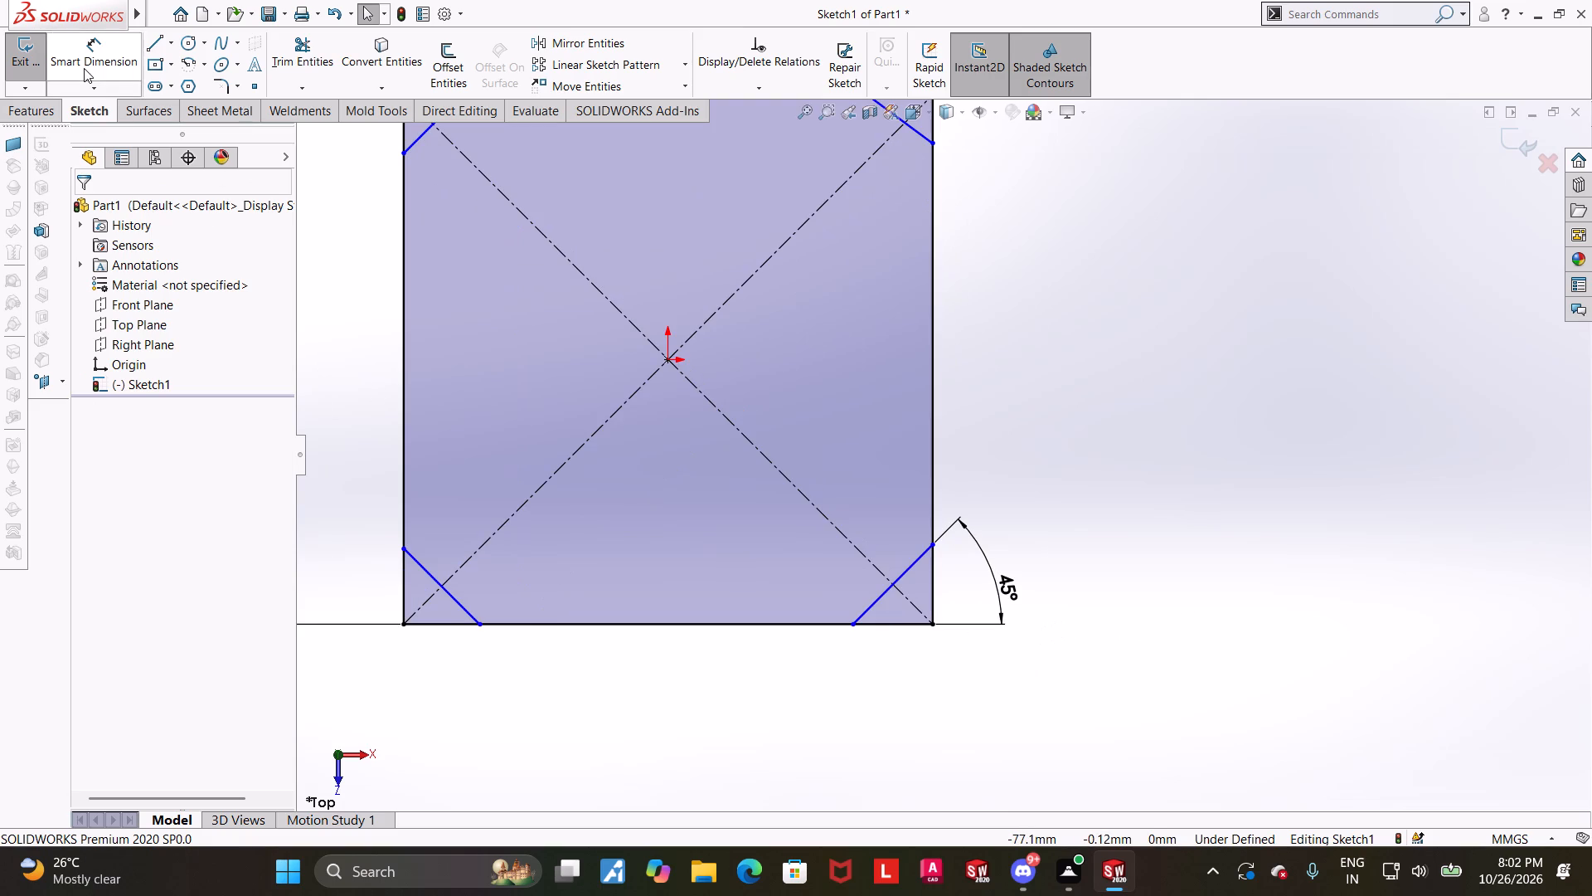
{"action": "left_click", "coordinate": [84, 68]}
{"action": "left_click", "coordinate": [931, 546]}
{"action": "left_click", "coordinate": [853, 624]}
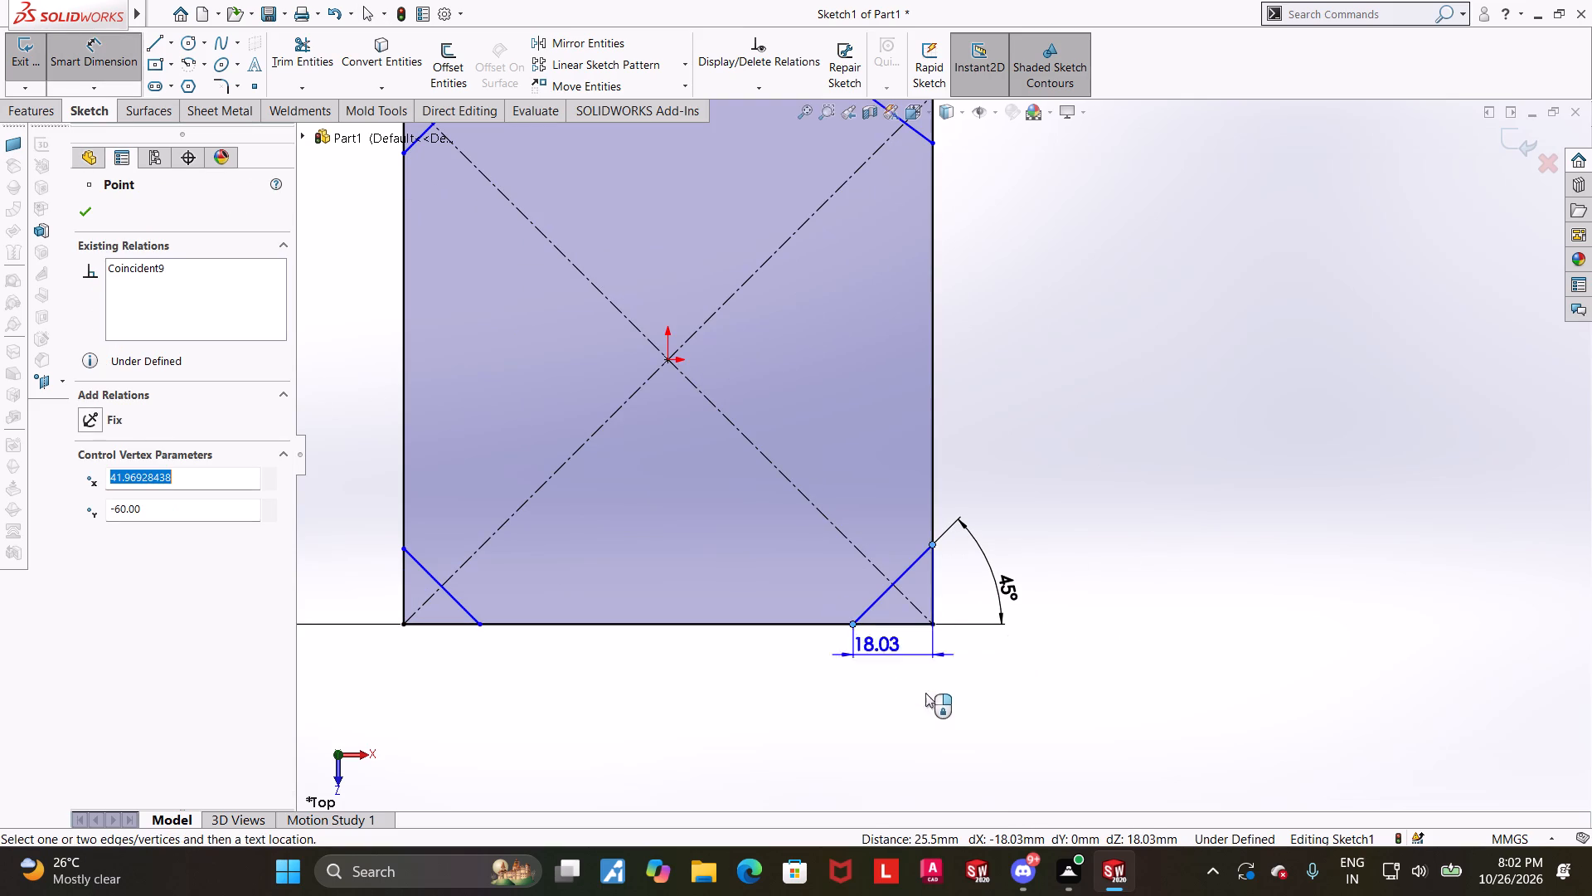
{"action": "left_click", "coordinate": [921, 704]}
{"action": "key", "text": "1"}
{"action": "type", "text": "56"}
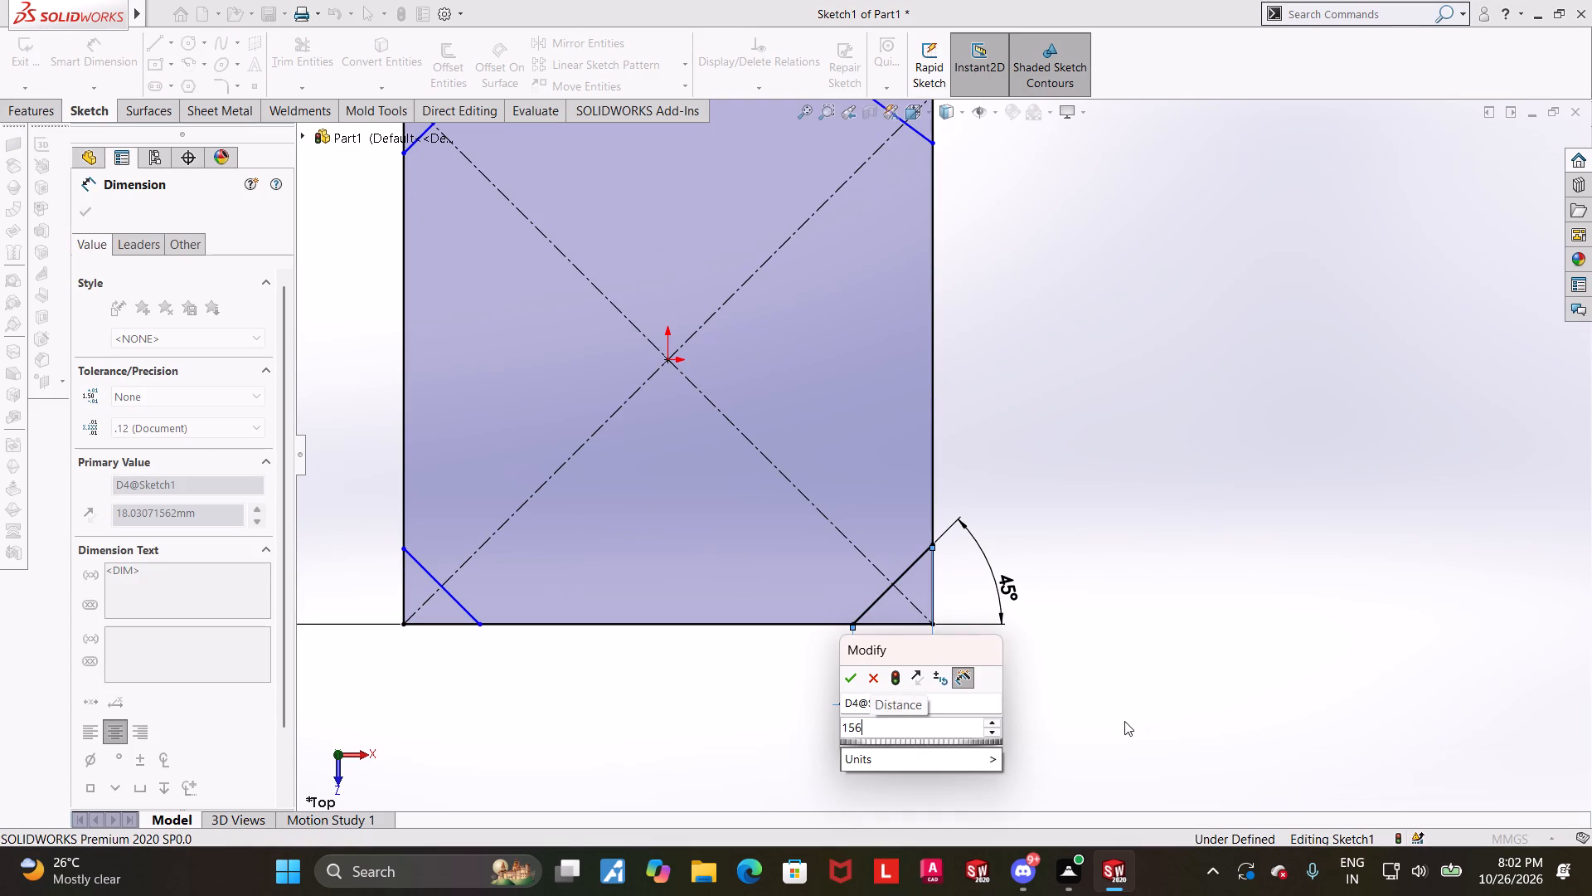
{"action": "key", "text": "BackSpace"}
{"action": "key", "text": "Return"}
{"action": "key", "text": "Escape"}
{"action": "left_click", "coordinate": [1139, 515]}
Add an Equal relation between the lower-left and lower-right corner lines.
{"action": "scroll", "coordinate": [1139, 515], "scroll_direction": "up", "scroll_amount": 2}
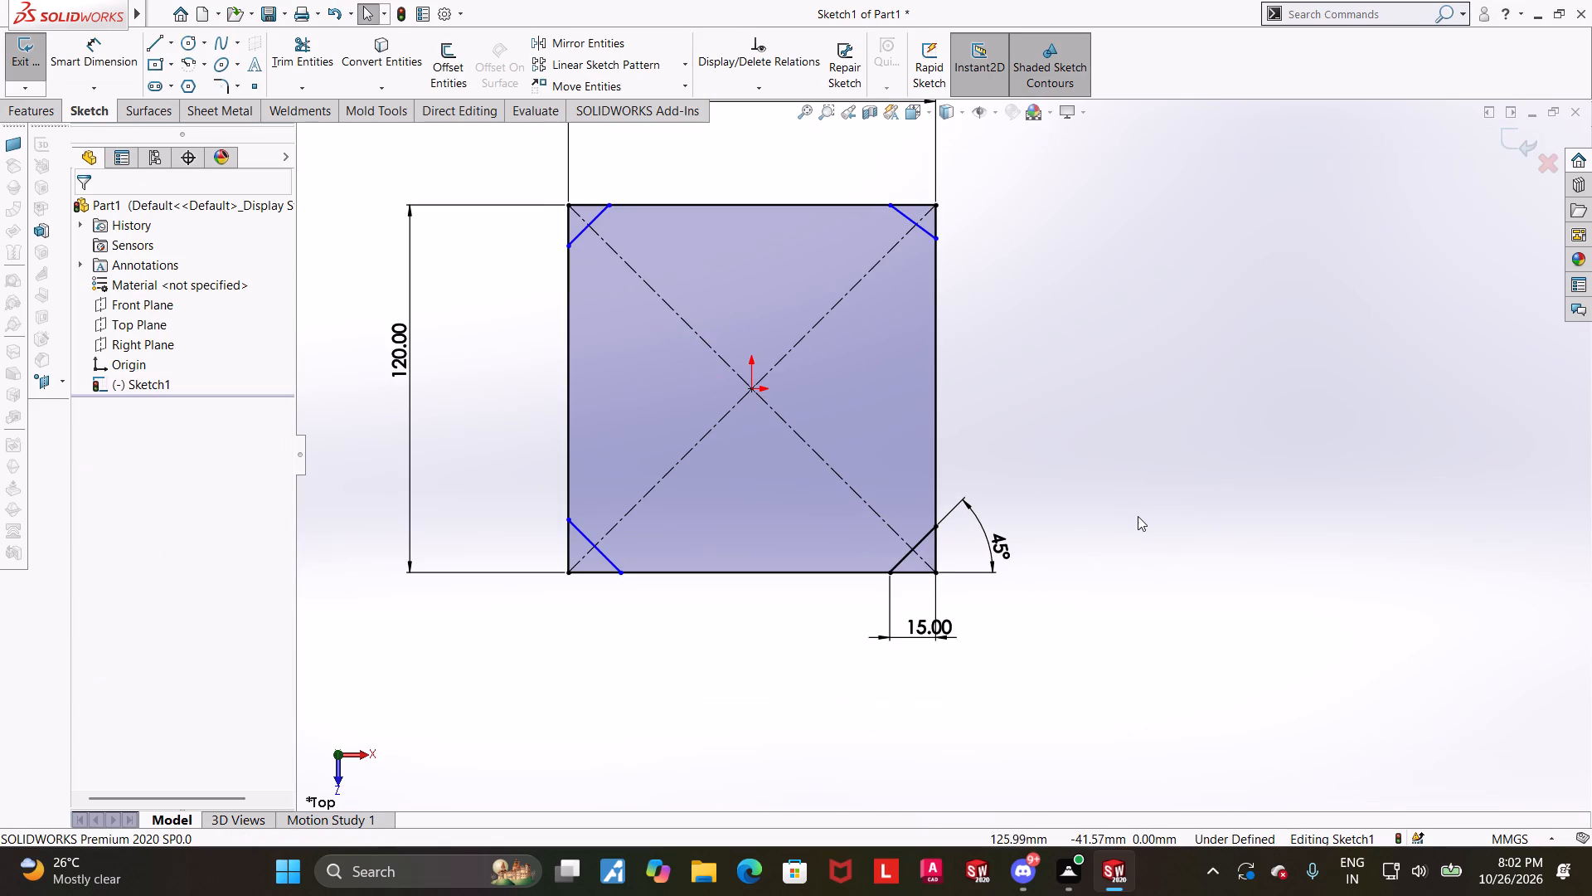
{"action": "scroll", "coordinate": [768, 463], "scroll_direction": "down", "scroll_amount": 1}
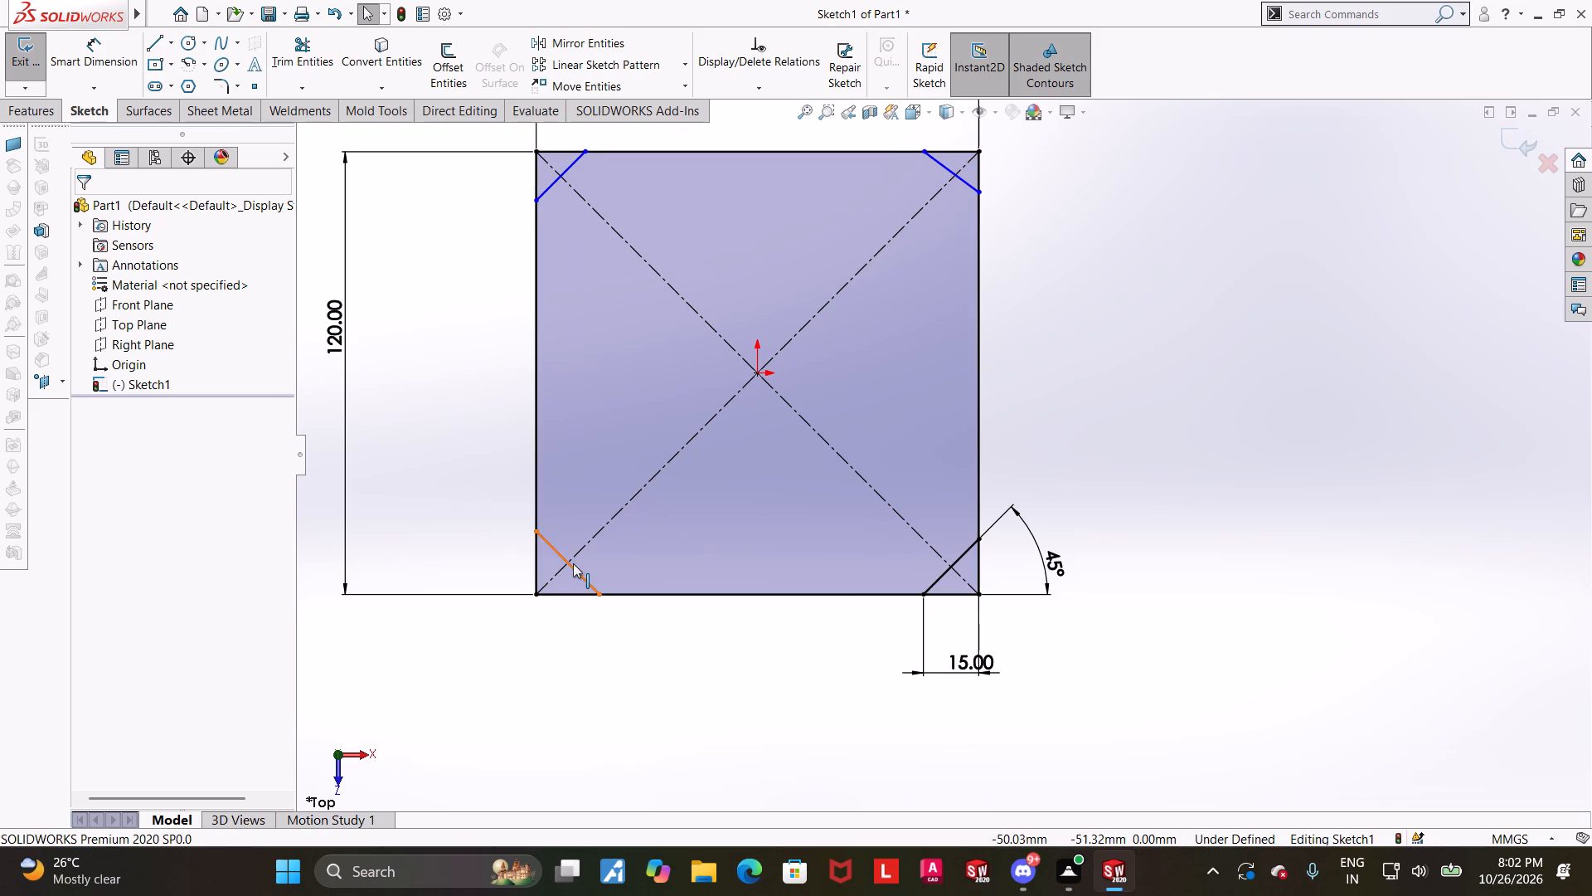
{"action": "left_click", "coordinate": [573, 563]}
{"action": "left_click", "coordinate": [963, 553], "text": "ctrl"}
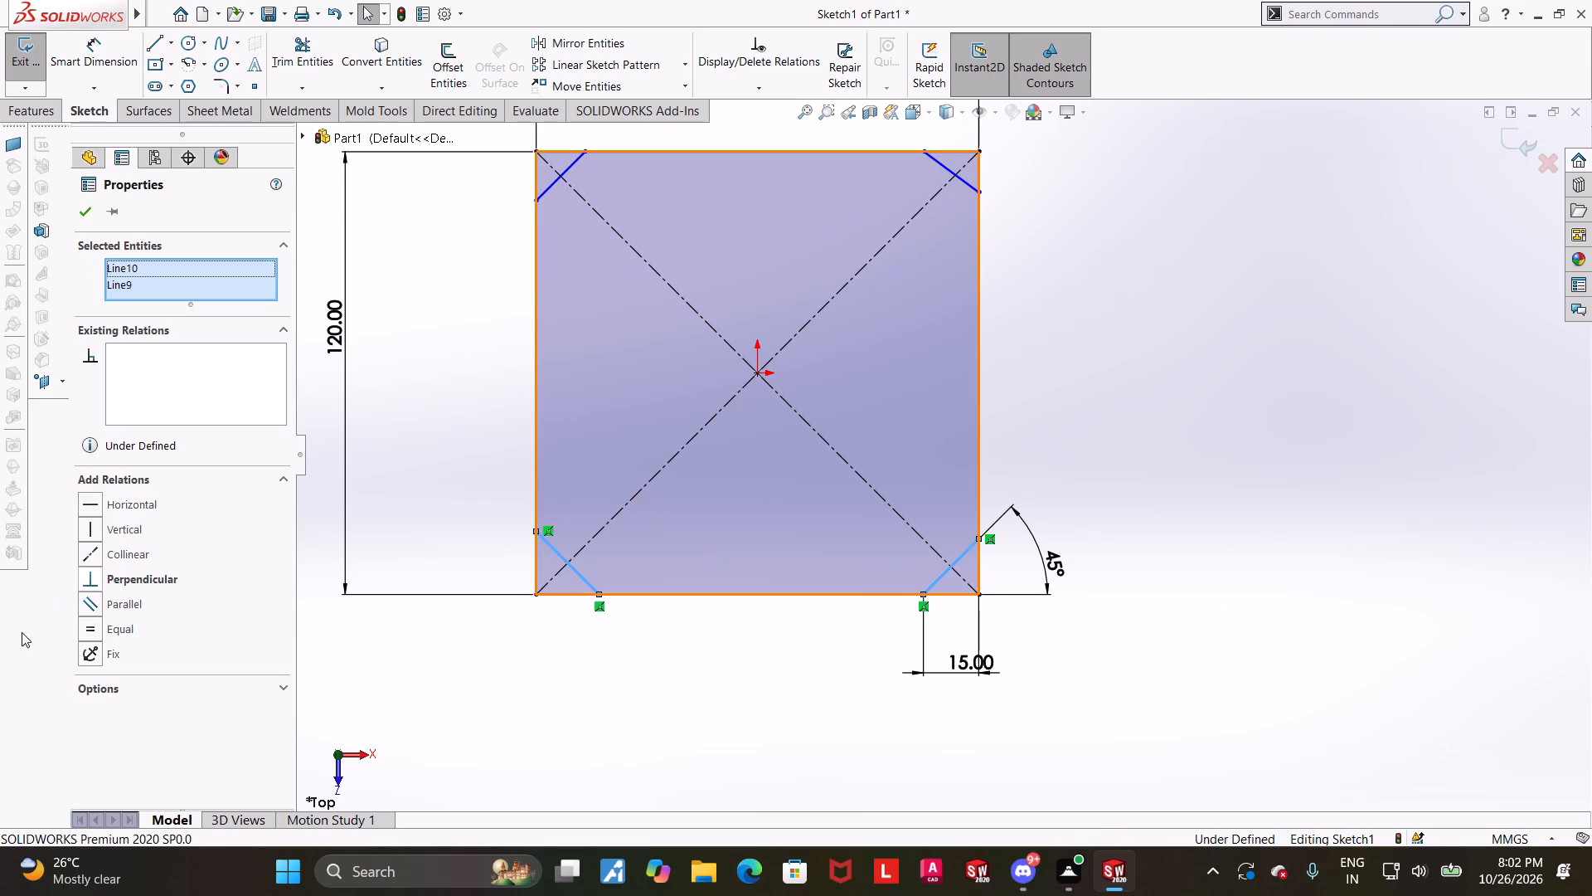
{"action": "left_click", "coordinate": [87, 631]}
{"action": "left_click", "coordinate": [1118, 465]}
{"action": "scroll", "coordinate": [1118, 463], "scroll_direction": "up", "scroll_amount": 2}
{"action": "left_click", "coordinate": [1080, 333]}
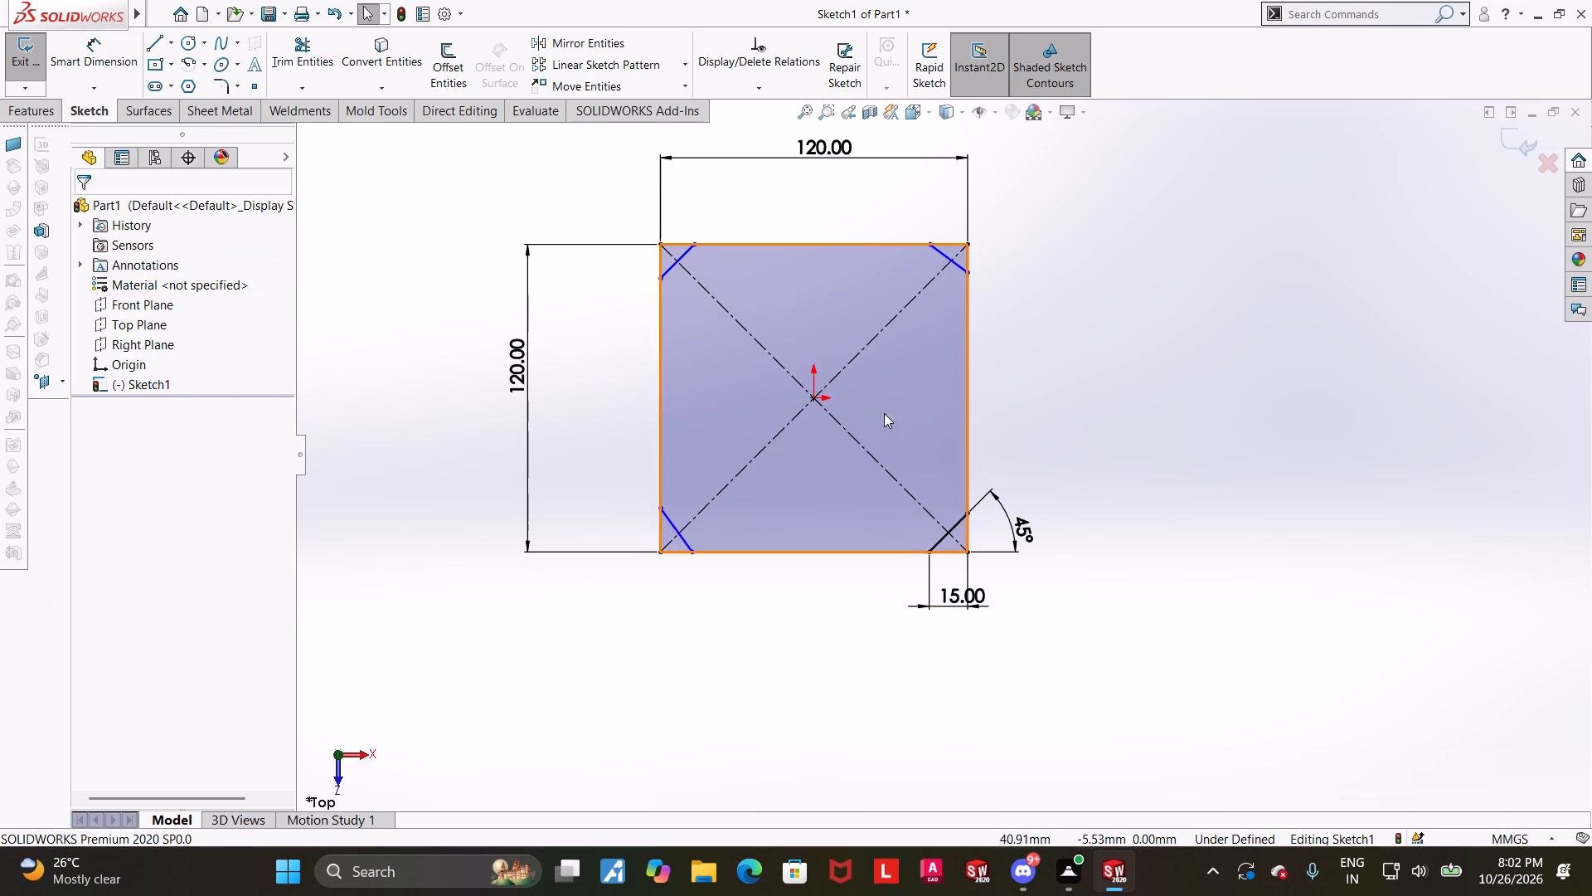
Dimension the angle between the lower-left corner line and the square's bottom edge as 45°.
{"action": "scroll", "coordinate": [796, 431], "scroll_direction": "down", "scroll_amount": 1}
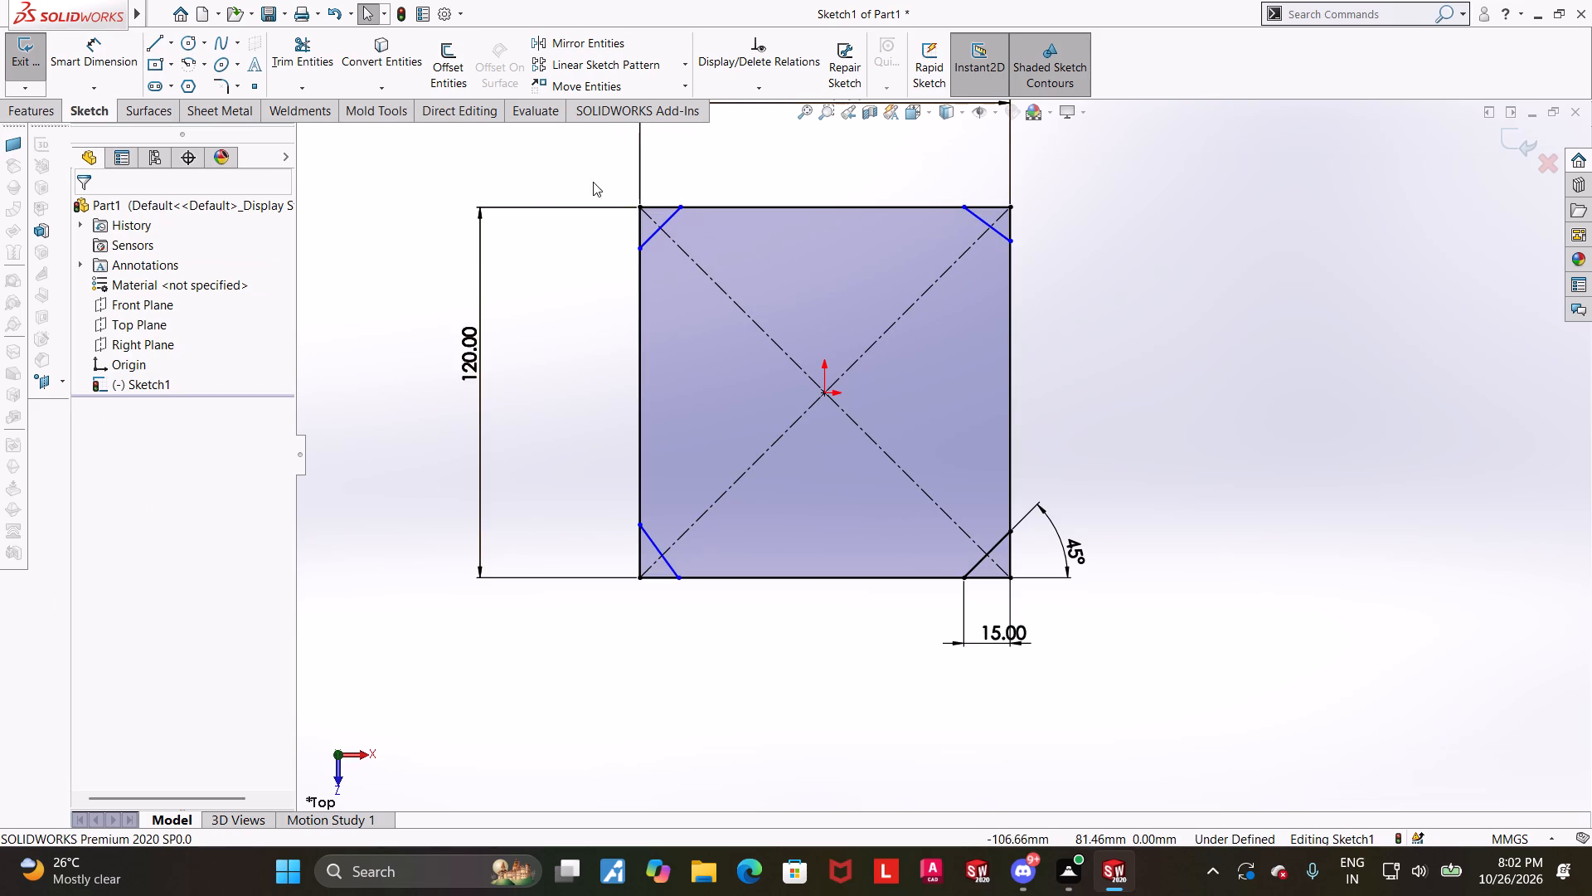
{"action": "left_click", "coordinate": [83, 57]}
{"action": "left_click", "coordinate": [666, 567]}
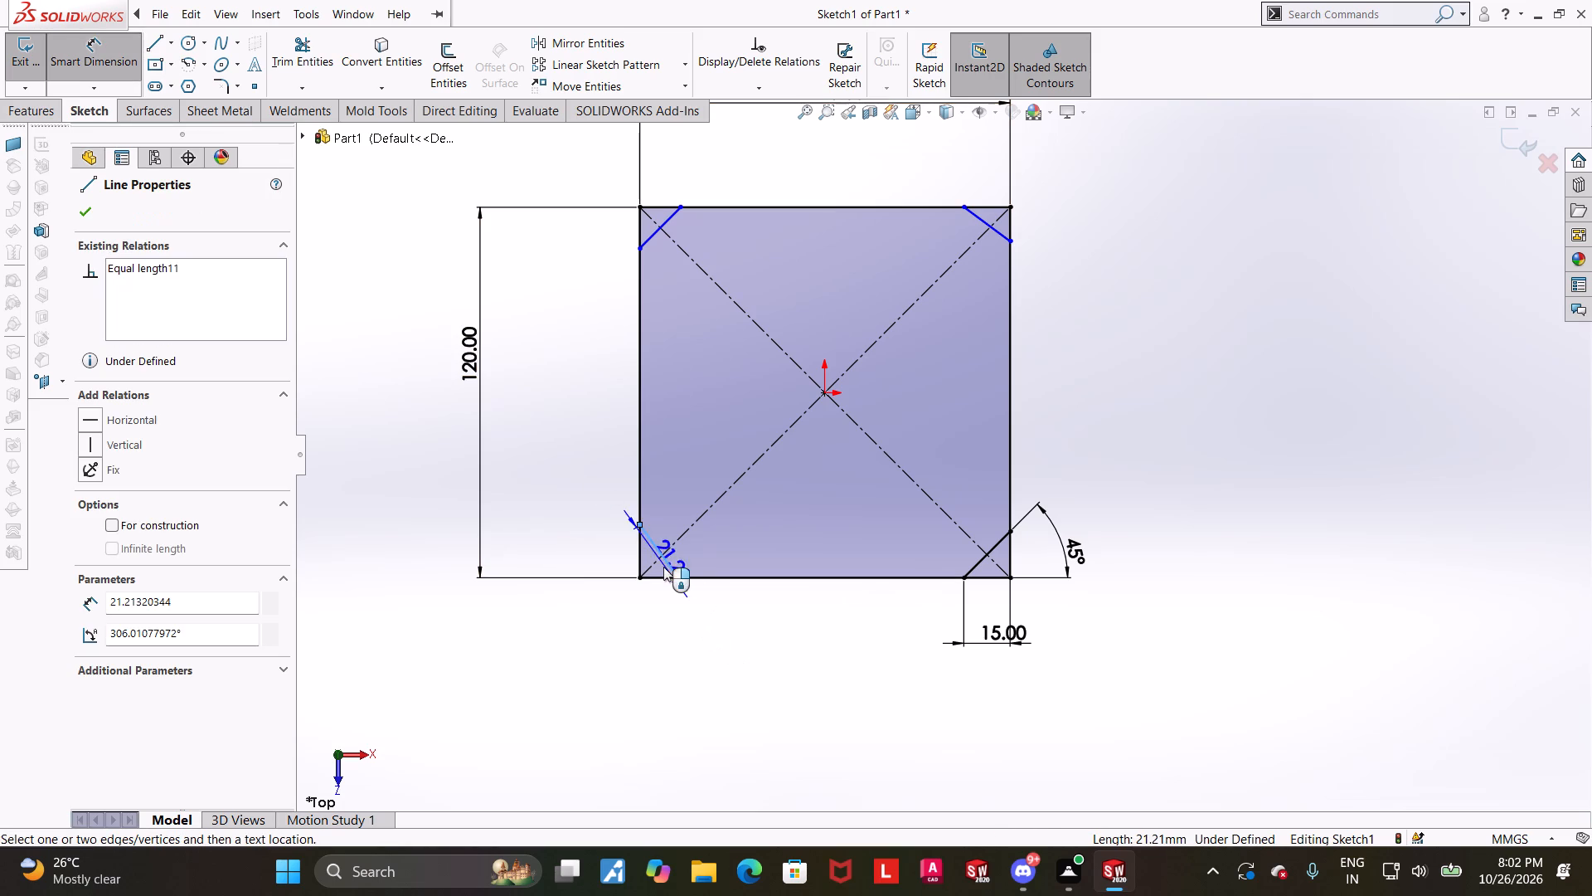
{"action": "left_click", "coordinate": [654, 576]}
{"action": "left_click", "coordinate": [580, 553]}
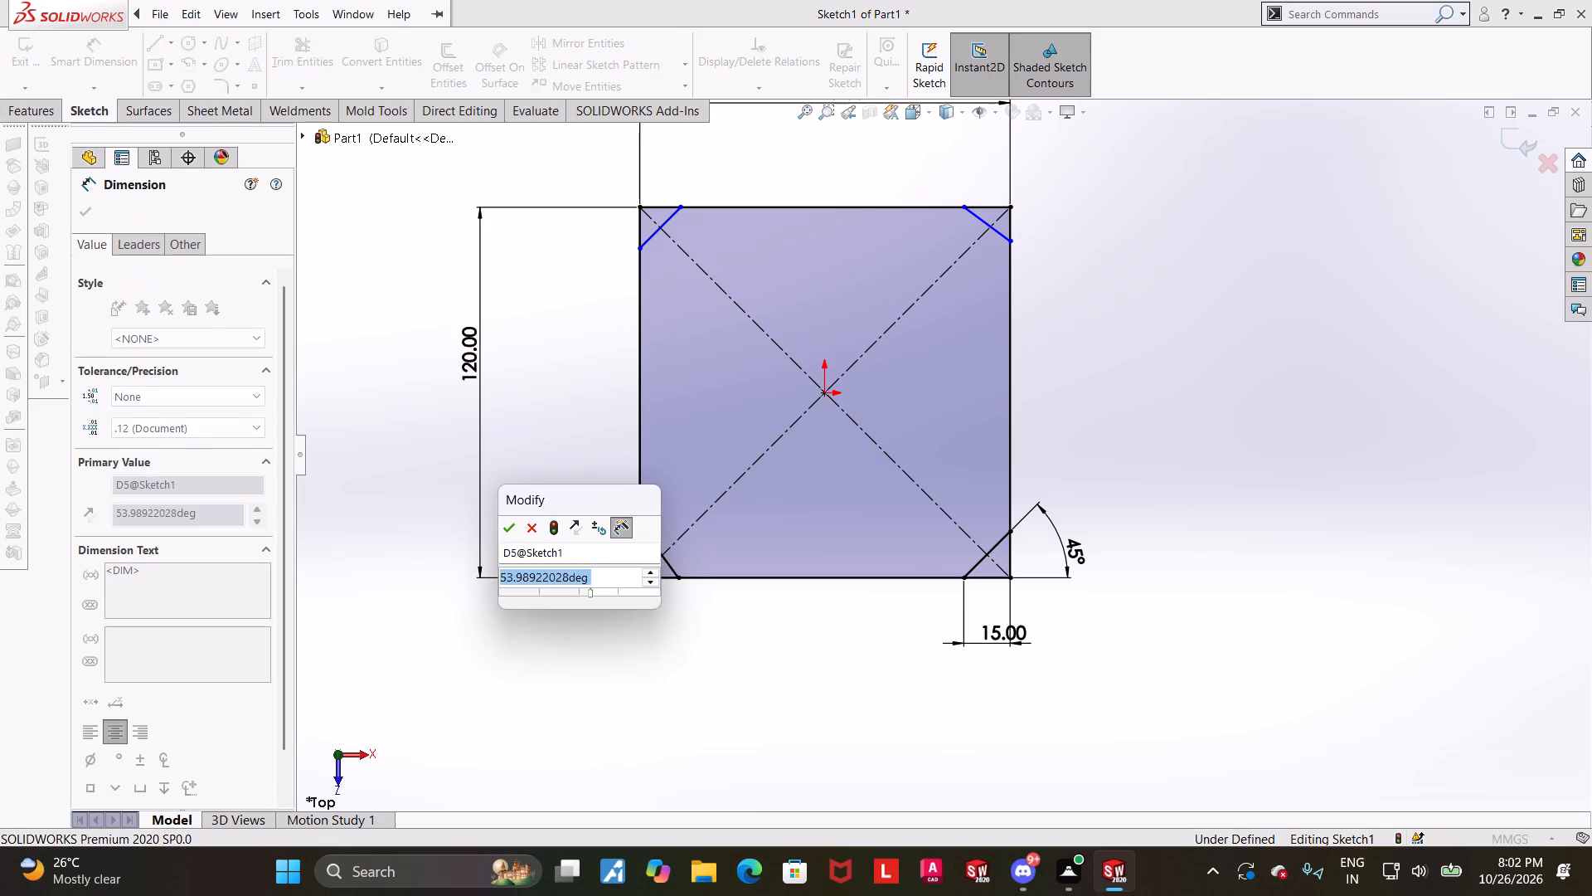
{"action": "type", "text": "45"}
{"action": "key", "text": "Return"}
{"action": "key", "text": "Escape"}
{"action": "left_click", "coordinate": [983, 707]}
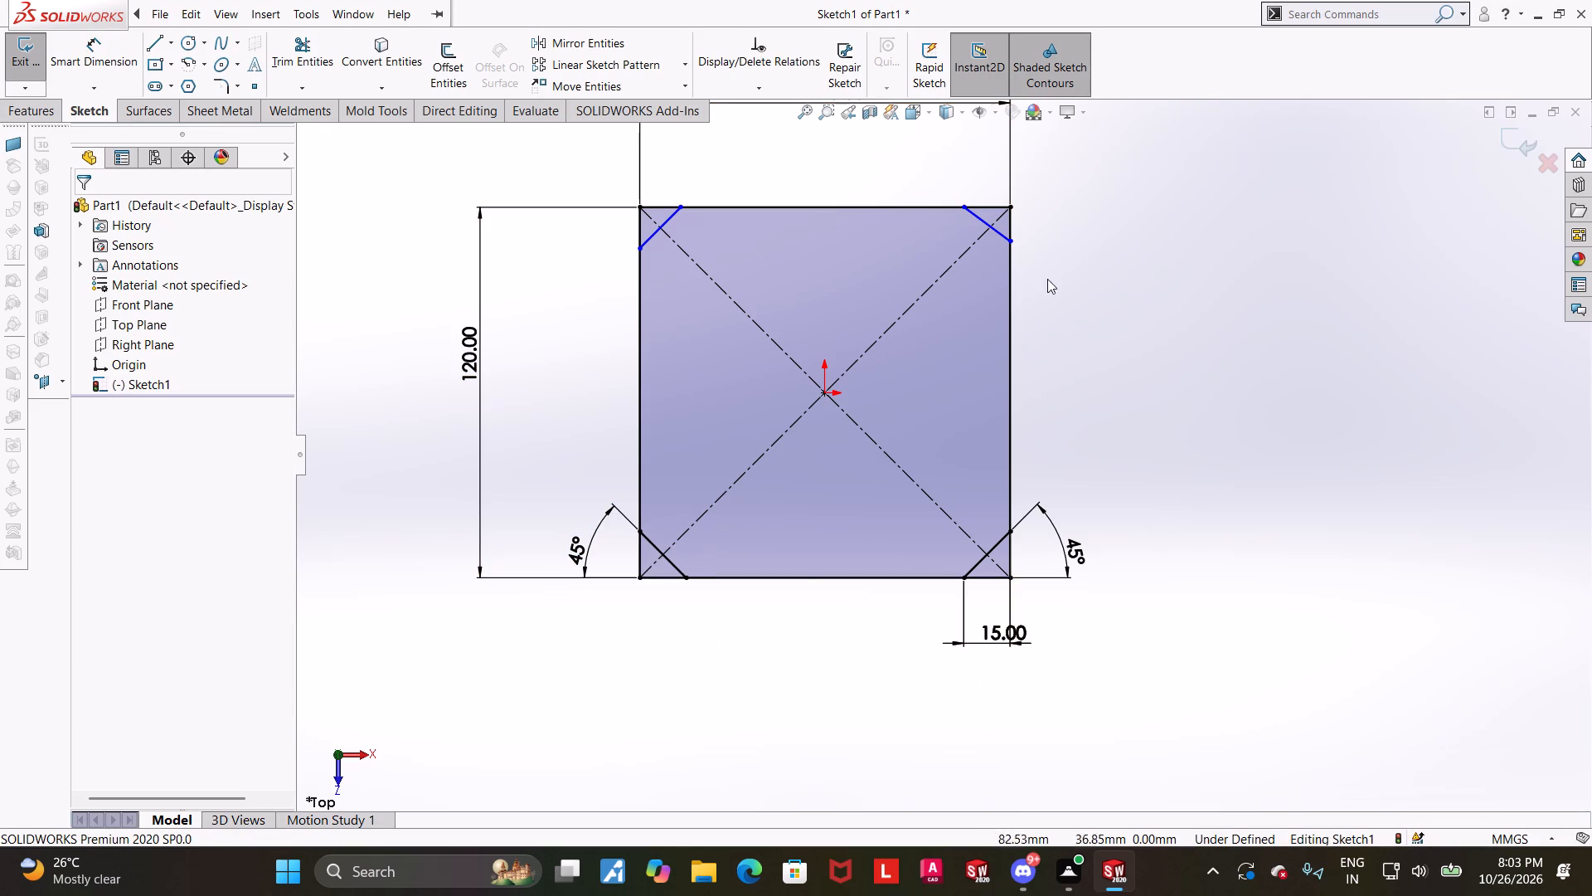
Add an Equal relation between the upper-right and lower-right corner lines.
{"action": "scroll", "coordinate": [939, 211], "scroll_direction": "down", "scroll_amount": 2}
{"action": "scroll", "coordinate": [968, 251], "scroll_direction": "up", "scroll_amount": 1}
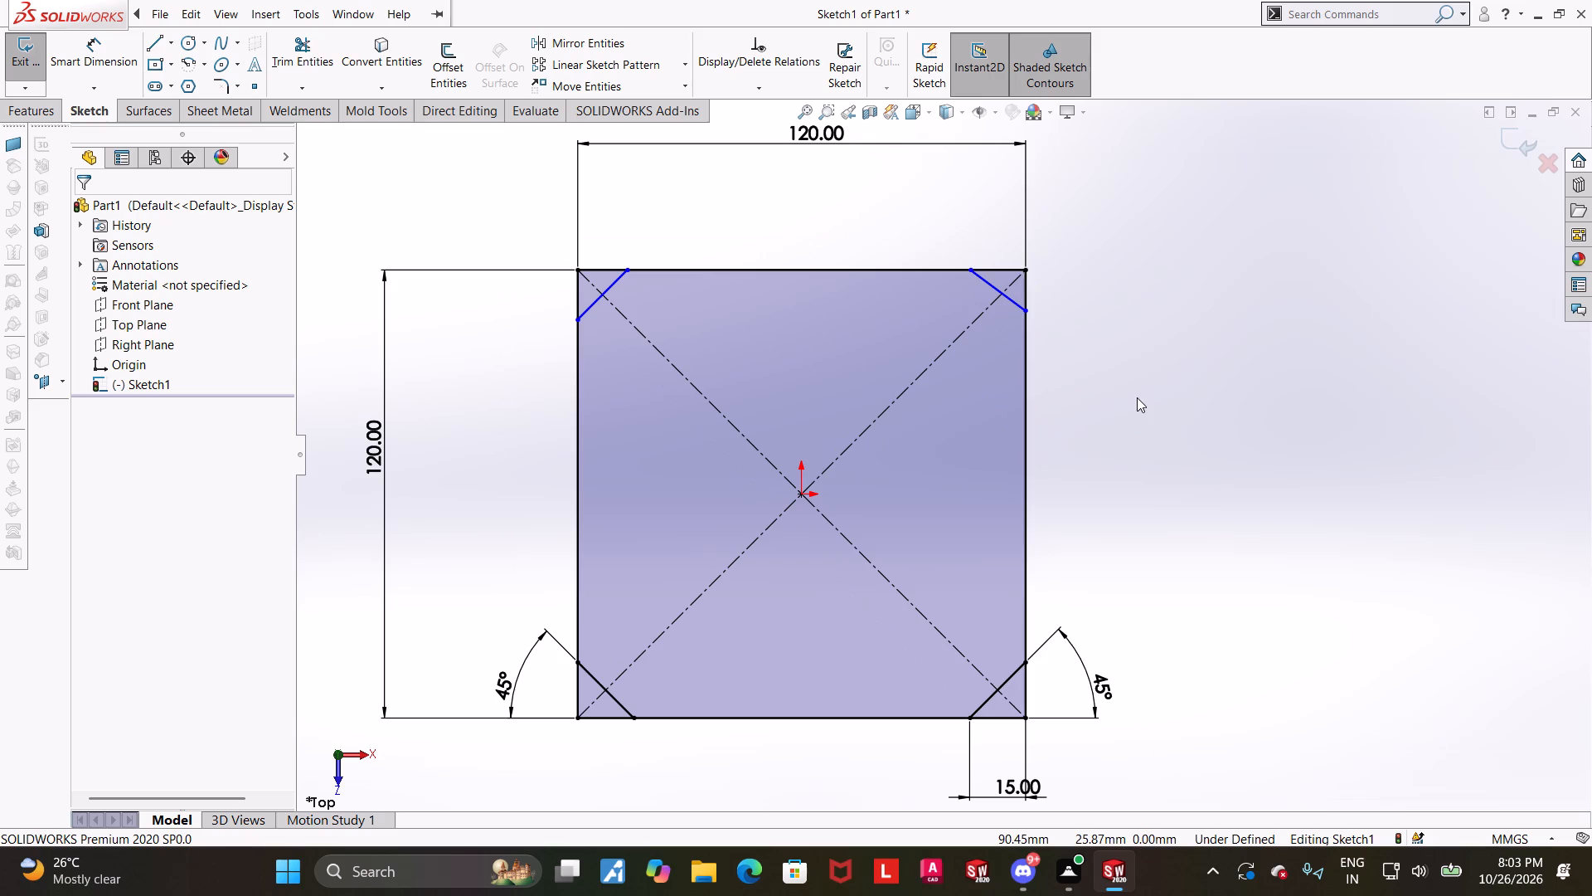
{"action": "left_click", "coordinate": [992, 290]}
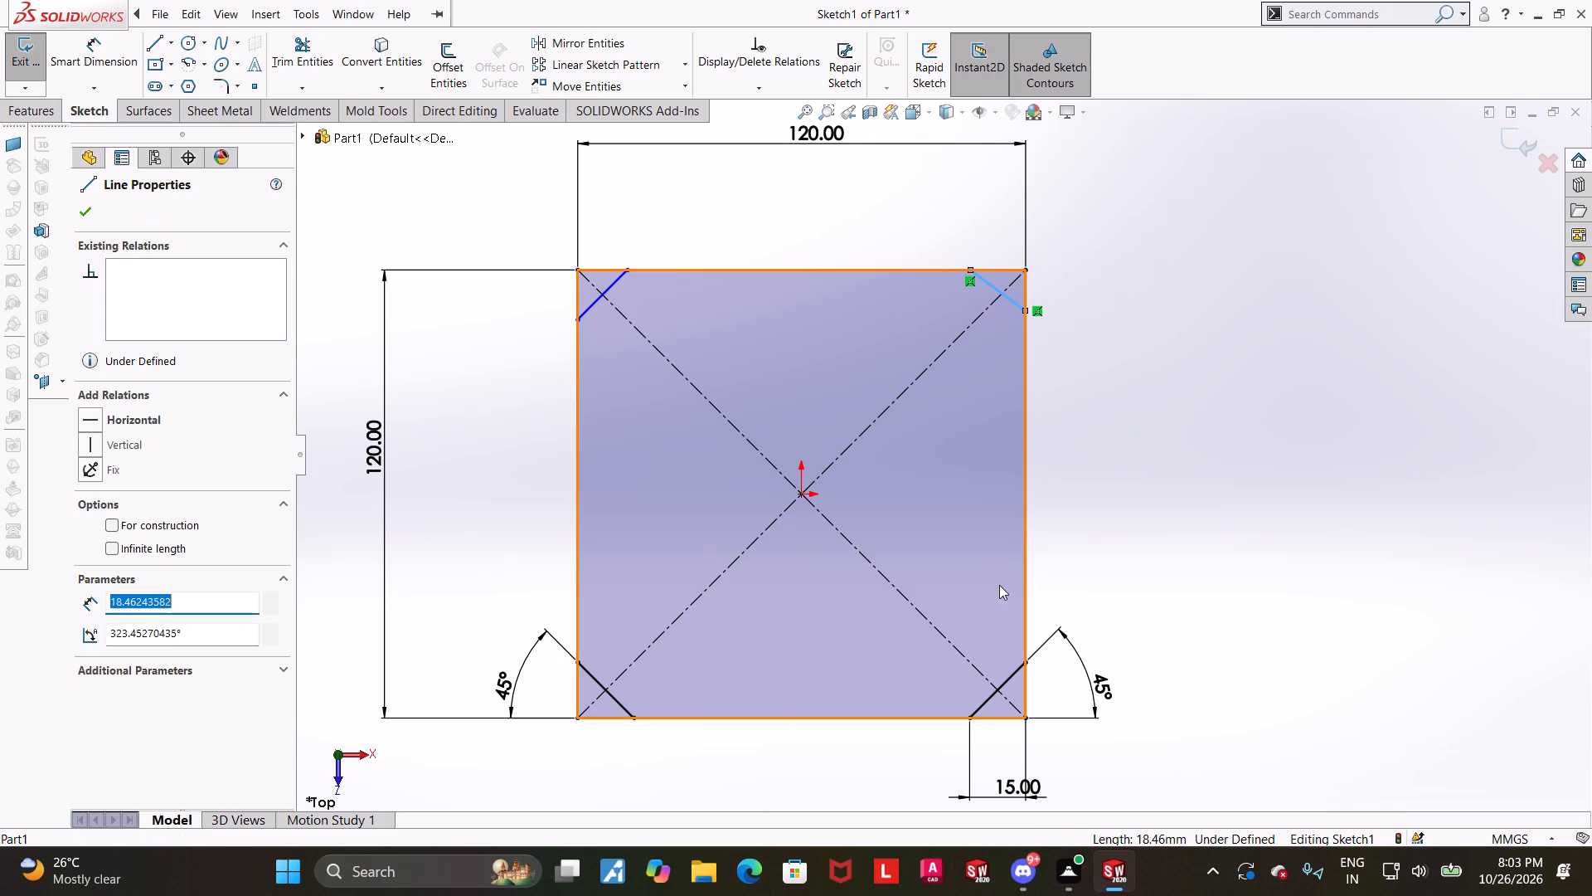
{"action": "left_click", "coordinate": [1007, 676], "text": "ctrl"}
{"action": "left_click", "coordinate": [92, 630]}
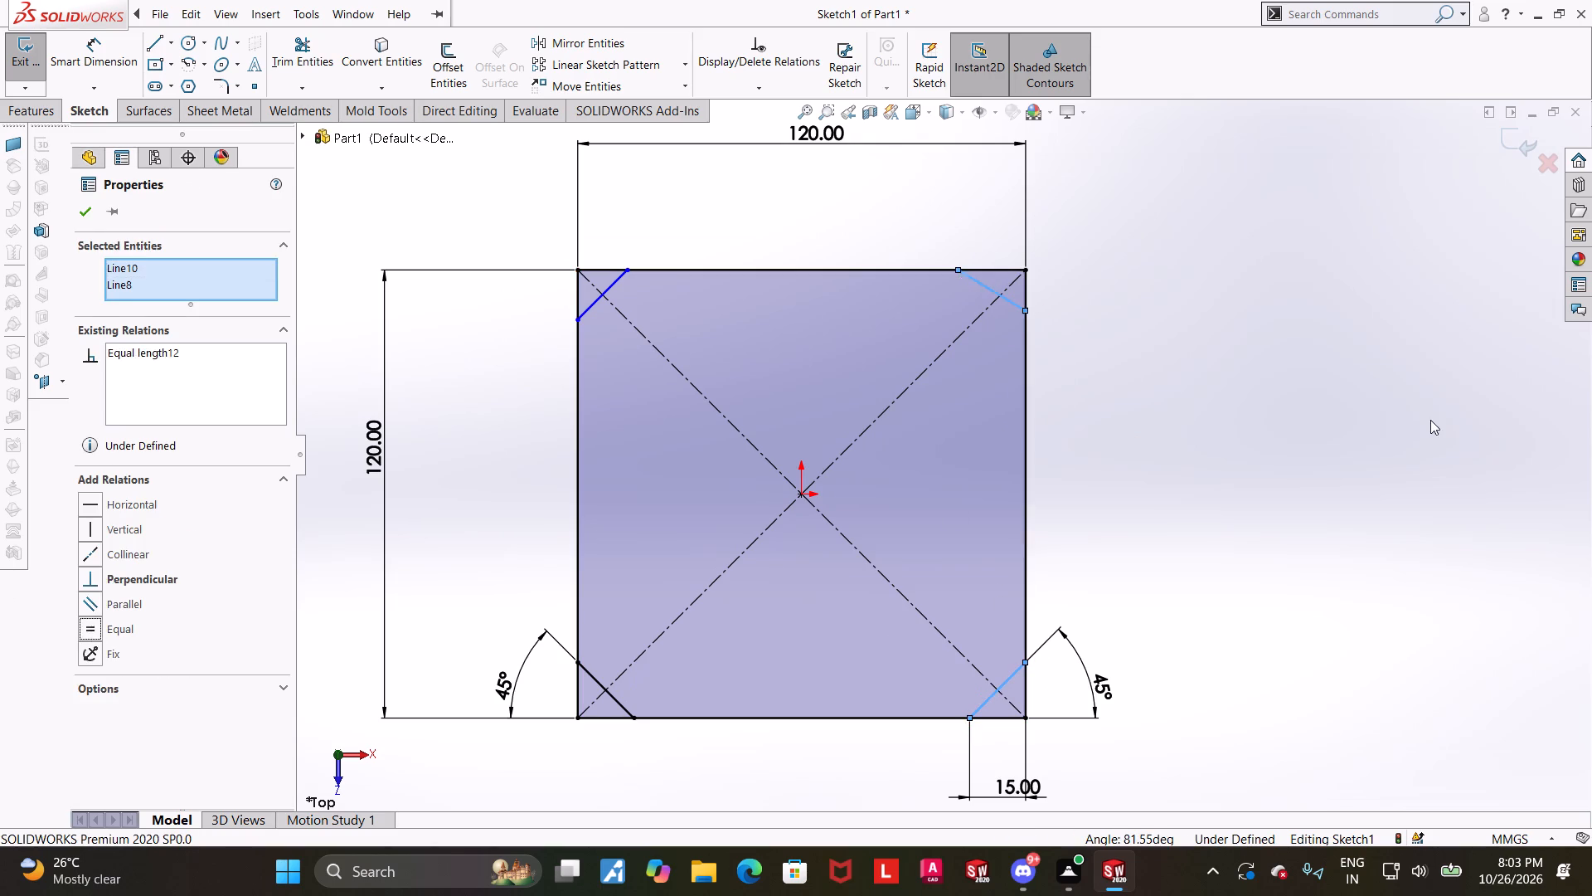
{"action": "left_click", "coordinate": [1430, 420]}
Dimension the angle between the upper-right corner line and the square's top edge as 45°.
{"action": "left_click", "coordinate": [107, 45]}
{"action": "scroll", "coordinate": [1223, 360], "scroll_direction": "down", "scroll_amount": 2}
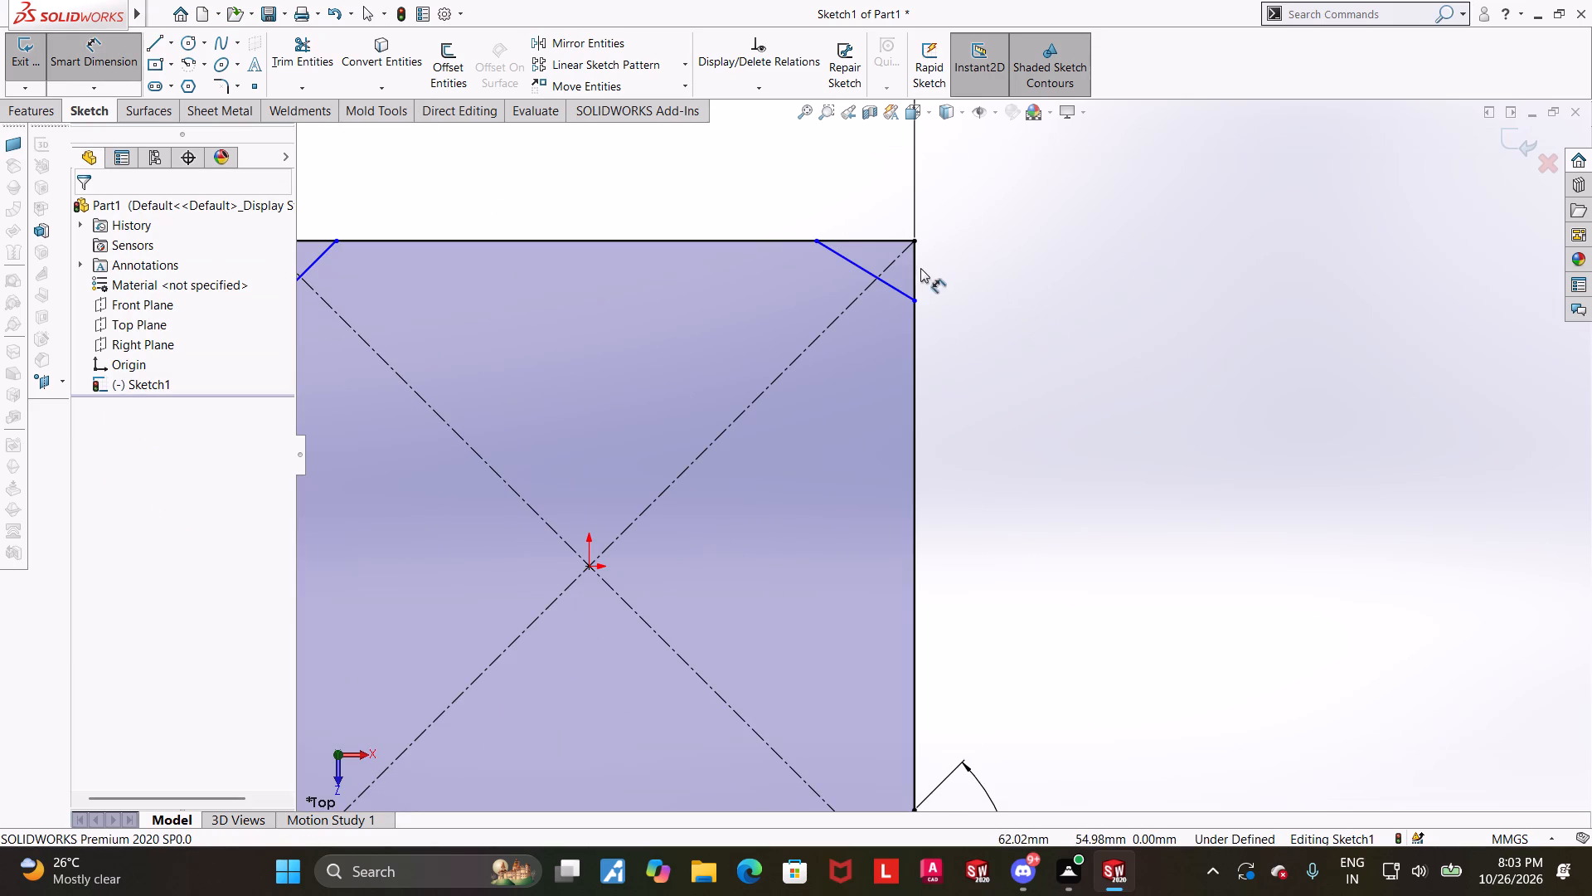
{"action": "left_click", "coordinate": [896, 285]}
{"action": "left_click", "coordinate": [892, 239]}
{"action": "left_click", "coordinate": [993, 298]}
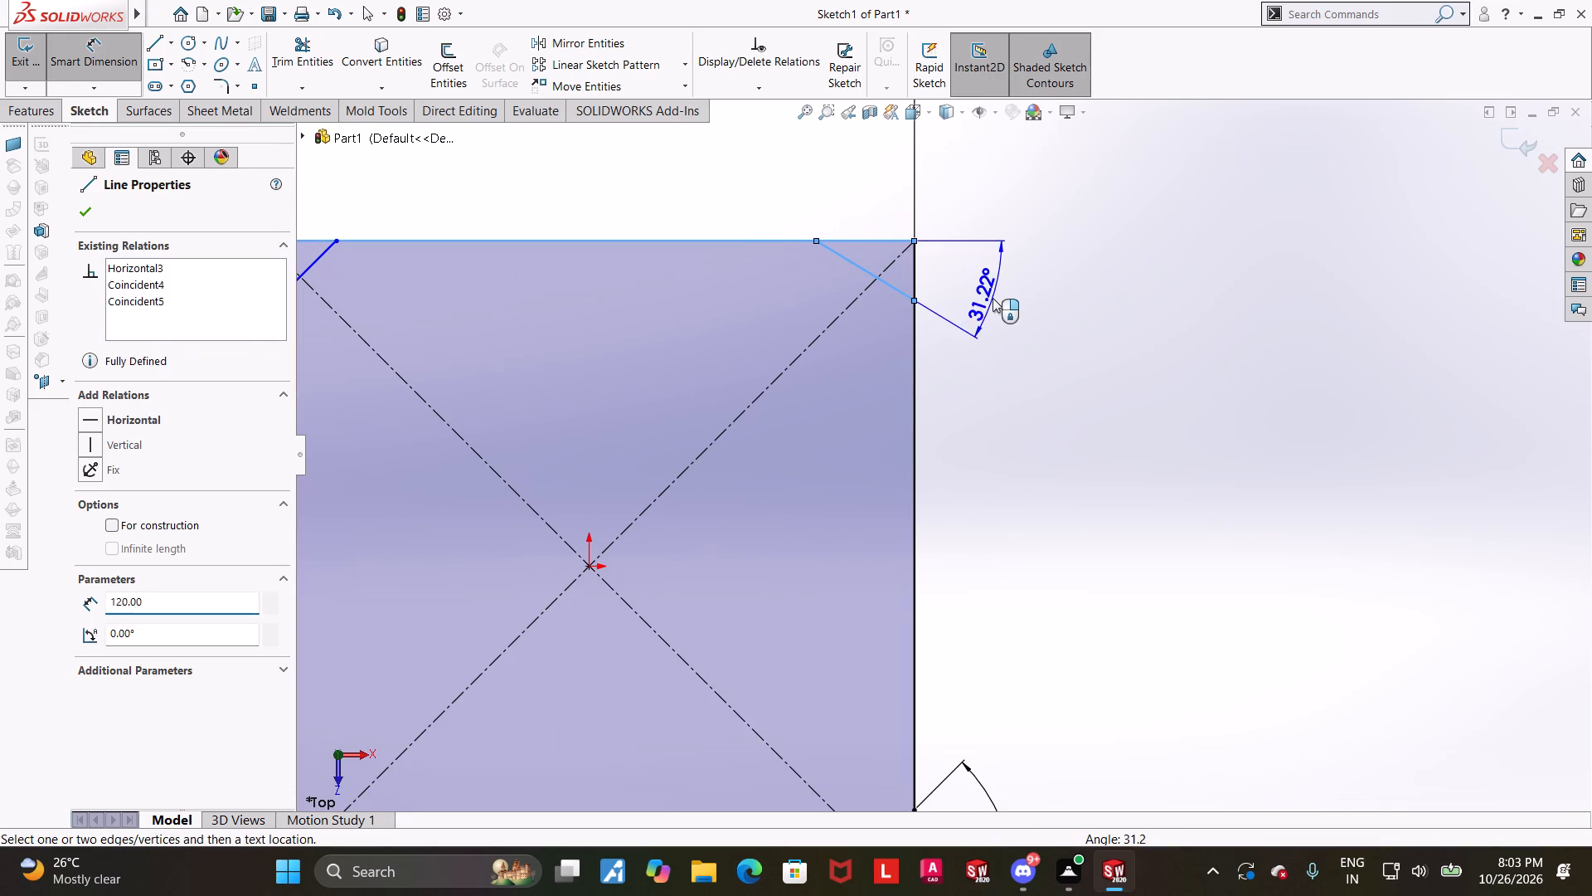
{"action": "type", "text": "45"}
{"action": "key", "text": "Return"}
{"action": "key", "text": "Escape"}
Dimension the angle between the upper-left corner line and the square's top edge as 45°.
{"action": "scroll", "coordinate": [1032, 309], "scroll_direction": "up", "scroll_amount": 2}
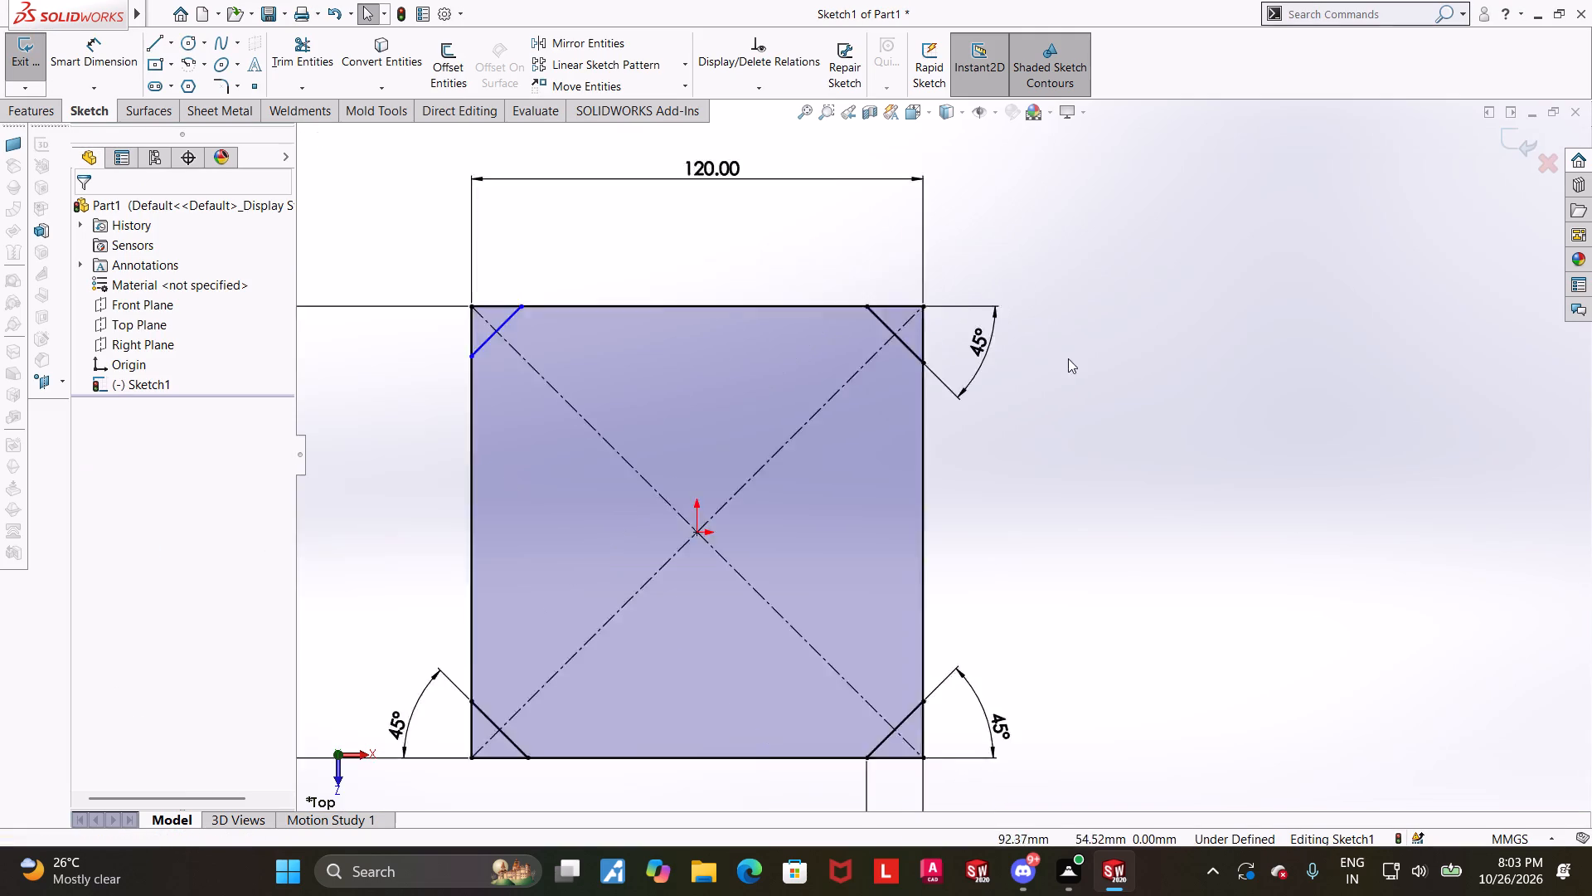
{"action": "scroll", "coordinate": [1068, 358], "scroll_direction": "up", "scroll_amount": 3}
{"action": "scroll", "coordinate": [1012, 476], "scroll_direction": "down", "scroll_amount": 2}
{"action": "key", "text": "Escape"}
{"action": "scroll", "coordinate": [481, 285], "scroll_direction": "down", "scroll_amount": 2}
{"action": "key", "text": "Escape"}
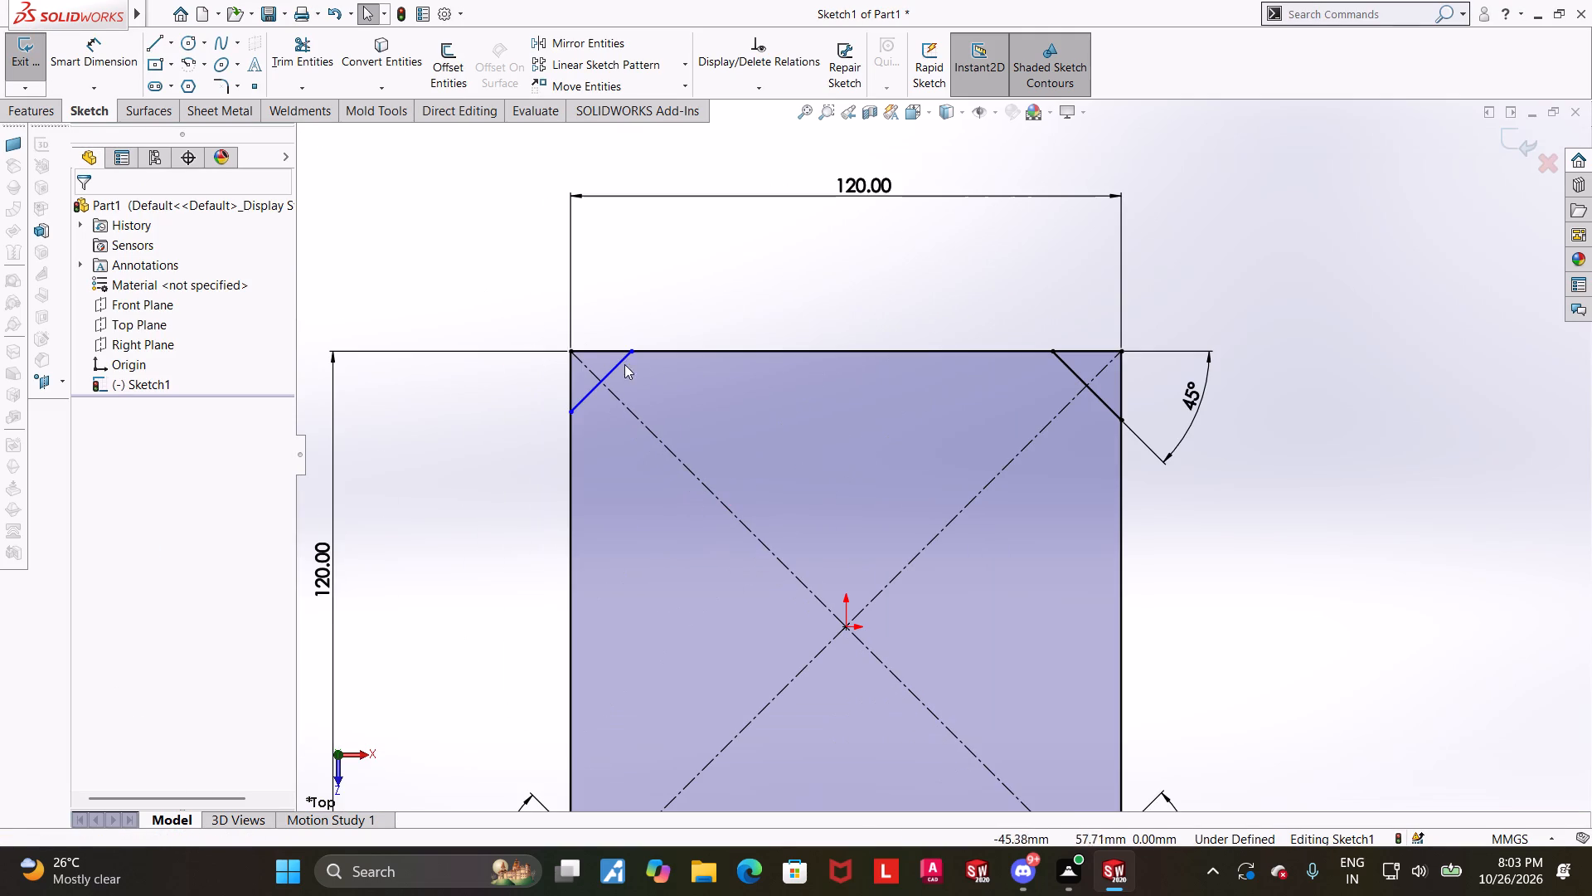
{"action": "left_click", "coordinate": [72, 51]}
{"action": "left_click", "coordinate": [614, 369]}
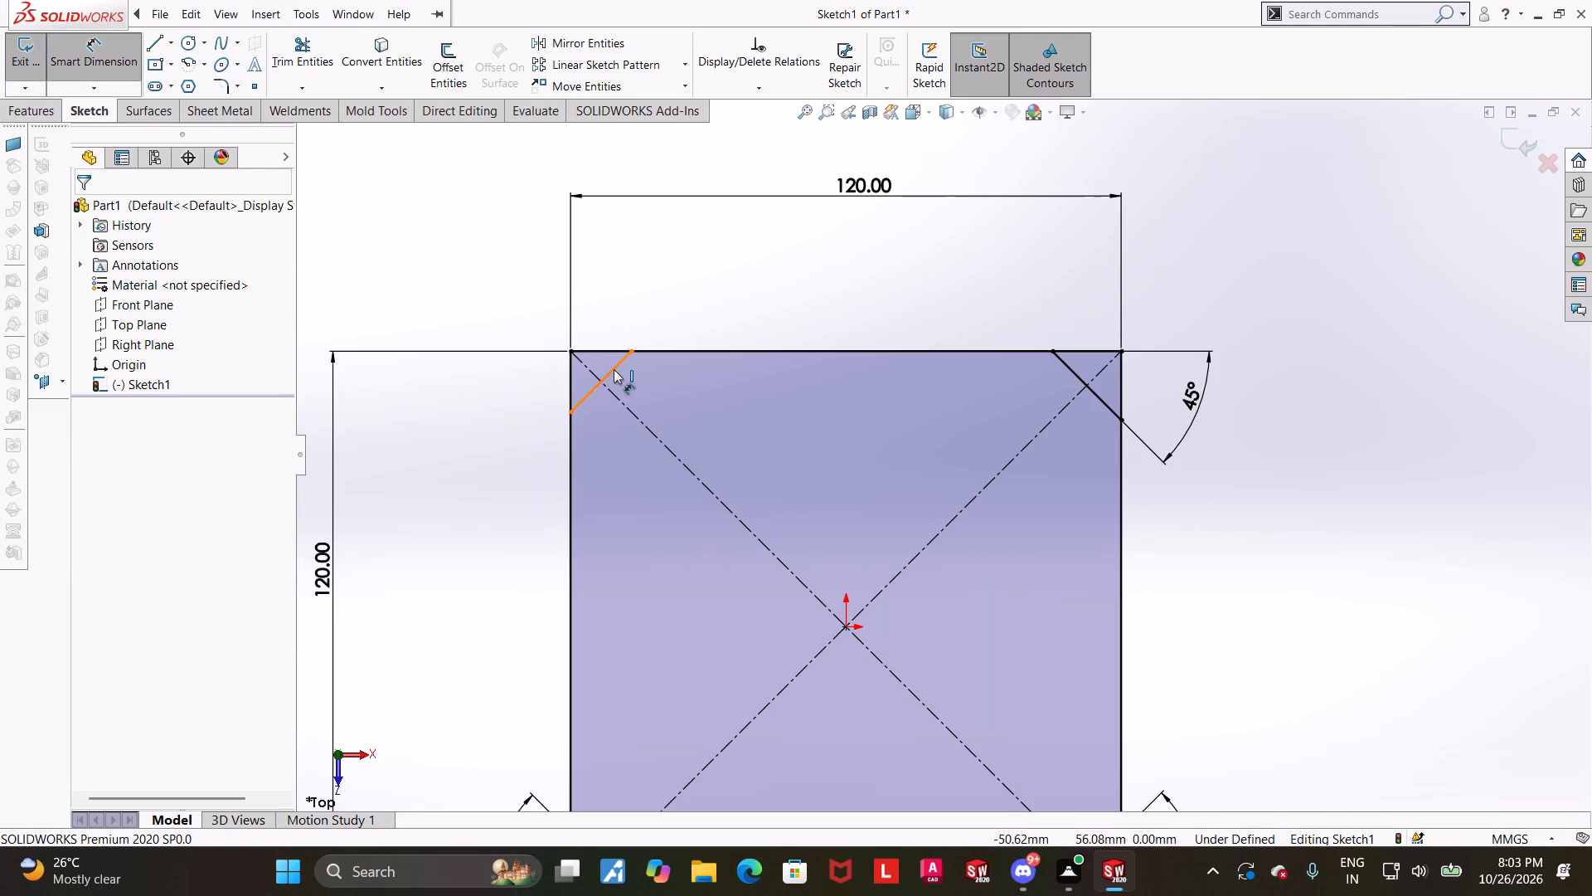
{"action": "left_click", "coordinate": [605, 349]}
{"action": "left_click", "coordinate": [444, 401]}
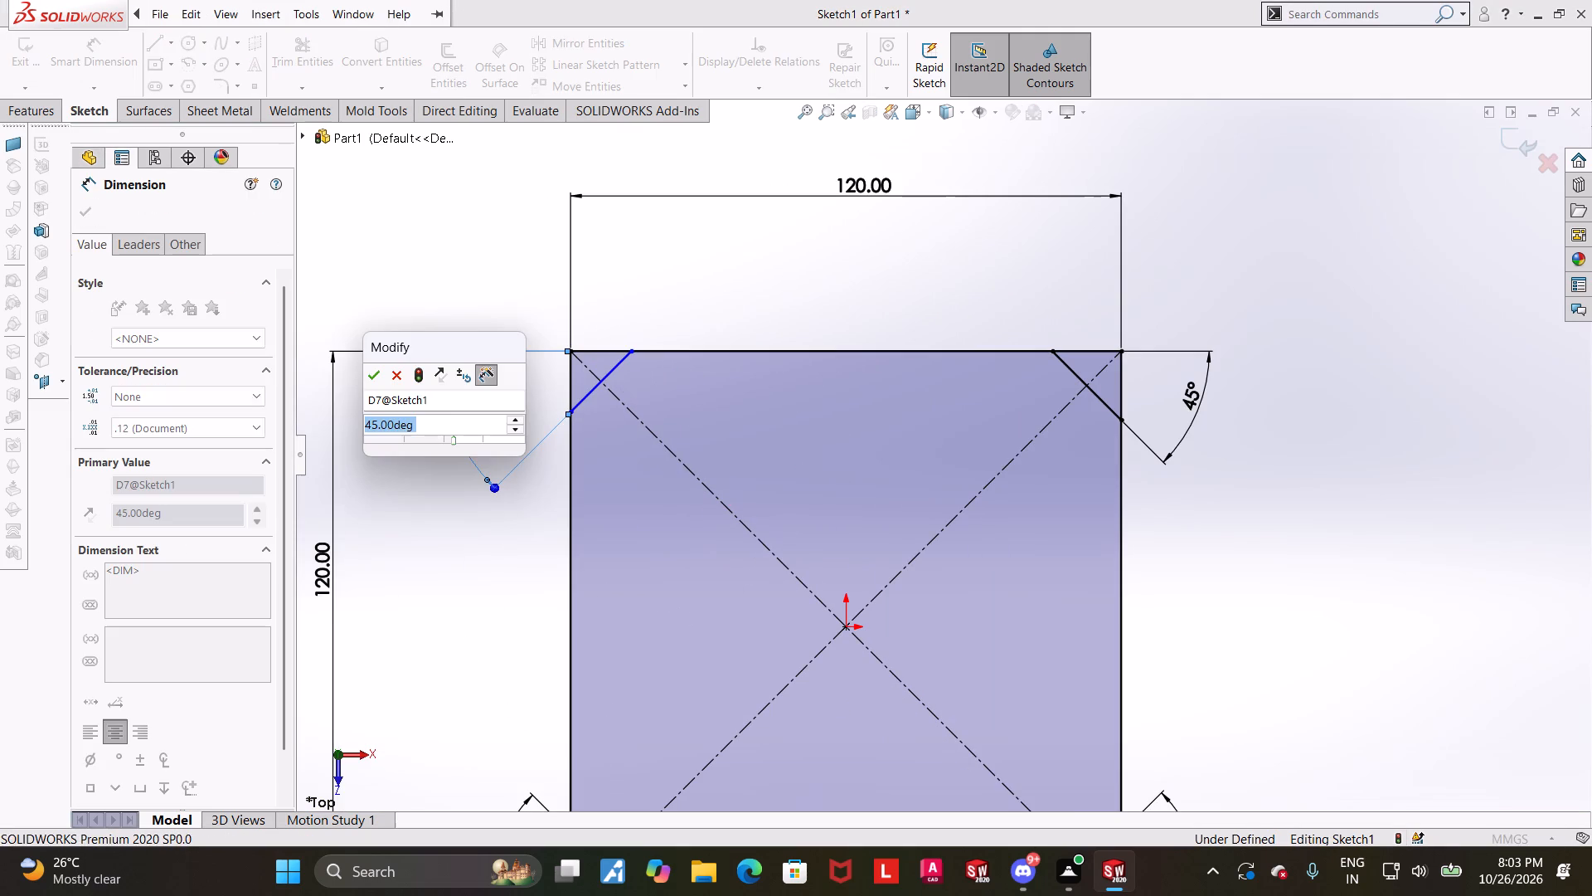
{"action": "left_click", "coordinate": [376, 369]}
{"action": "key", "text": "Escape"}
{"action": "key", "text": "Escape"}
Add an Equal relation between the upper-left and lower-right corner lines.
{"action": "scroll", "coordinate": [629, 373], "scroll_direction": "up", "scroll_amount": 1}
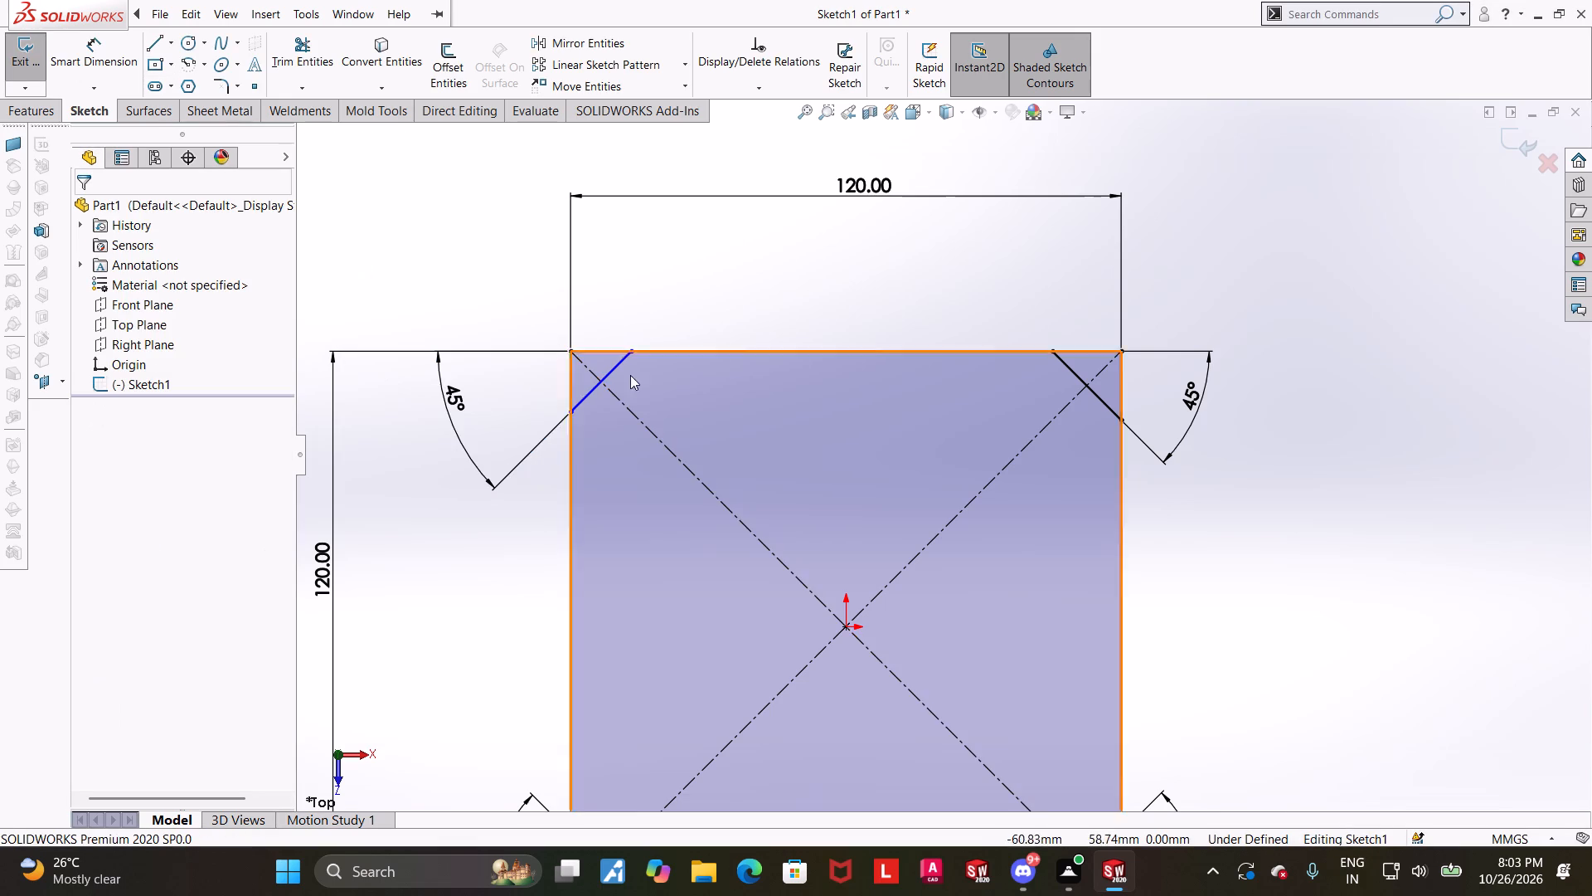
{"action": "scroll", "coordinate": [630, 375], "scroll_direction": "up", "scroll_amount": 1}
{"action": "left_click", "coordinate": [1169, 582]}
{"action": "scroll", "coordinate": [732, 537], "scroll_direction": "down", "scroll_amount": 2}
{"action": "scroll", "coordinate": [774, 297], "scroll_direction": "down", "scroll_amount": 2}
{"action": "key", "text": "Escape"}
{"action": "left_click", "coordinate": [743, 353]}
{"action": "scroll", "coordinate": [760, 363], "scroll_direction": "up", "scroll_amount": 4}
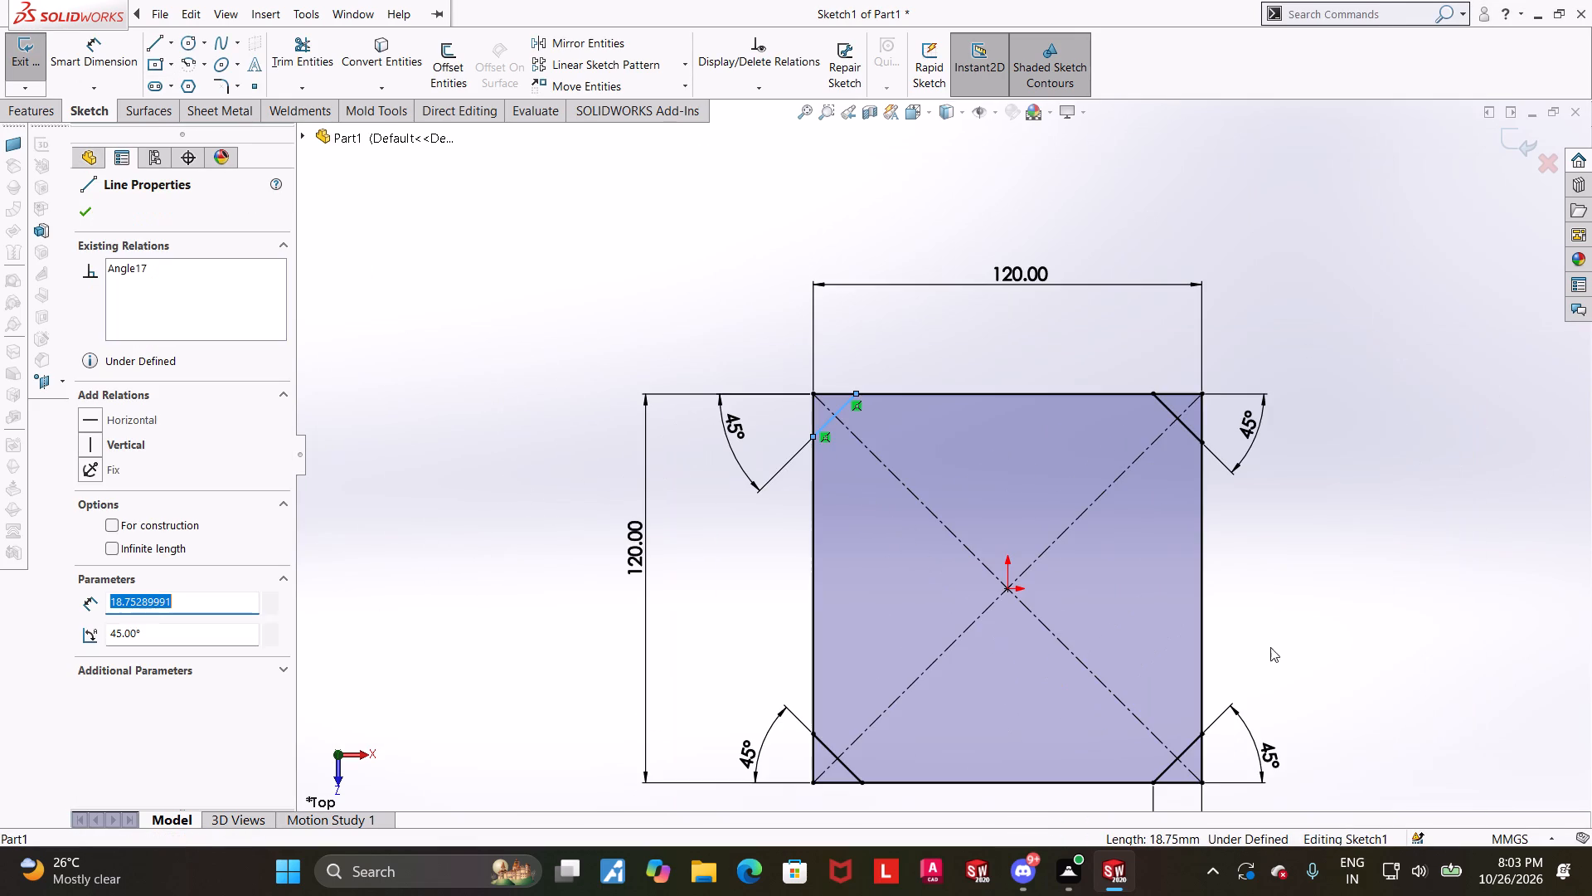
{"action": "left_click", "coordinate": [1191, 747], "text": "ctrl"}
{"action": "left_click", "coordinate": [100, 626]}
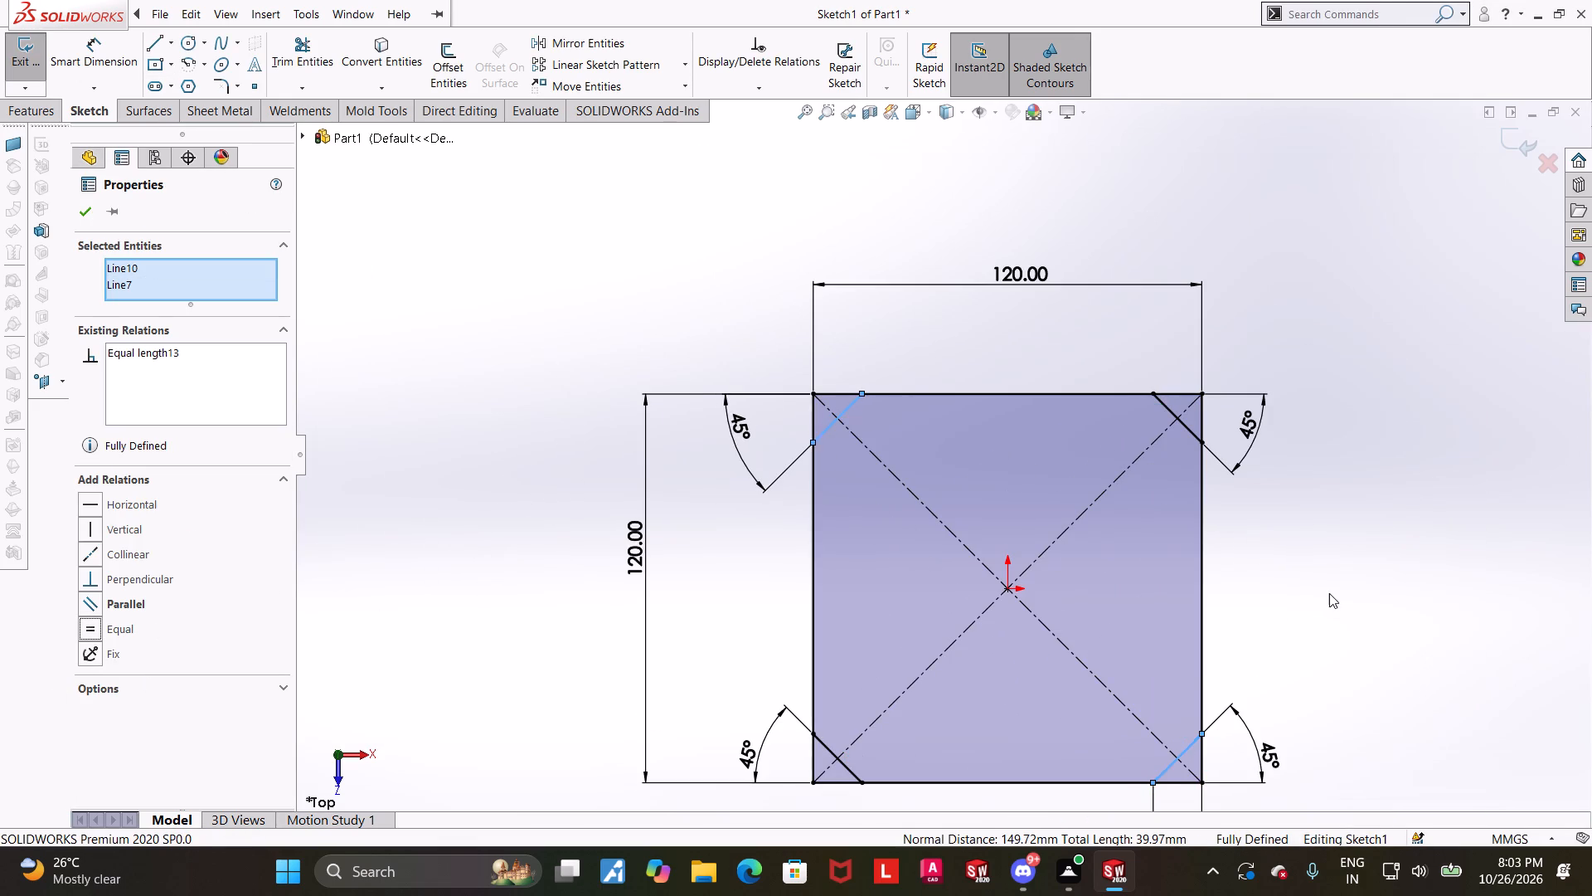
{"action": "scroll", "coordinate": [1328, 592], "scroll_direction": "up", "scroll_amount": 5}
{"action": "left_click", "coordinate": [1405, 569]}
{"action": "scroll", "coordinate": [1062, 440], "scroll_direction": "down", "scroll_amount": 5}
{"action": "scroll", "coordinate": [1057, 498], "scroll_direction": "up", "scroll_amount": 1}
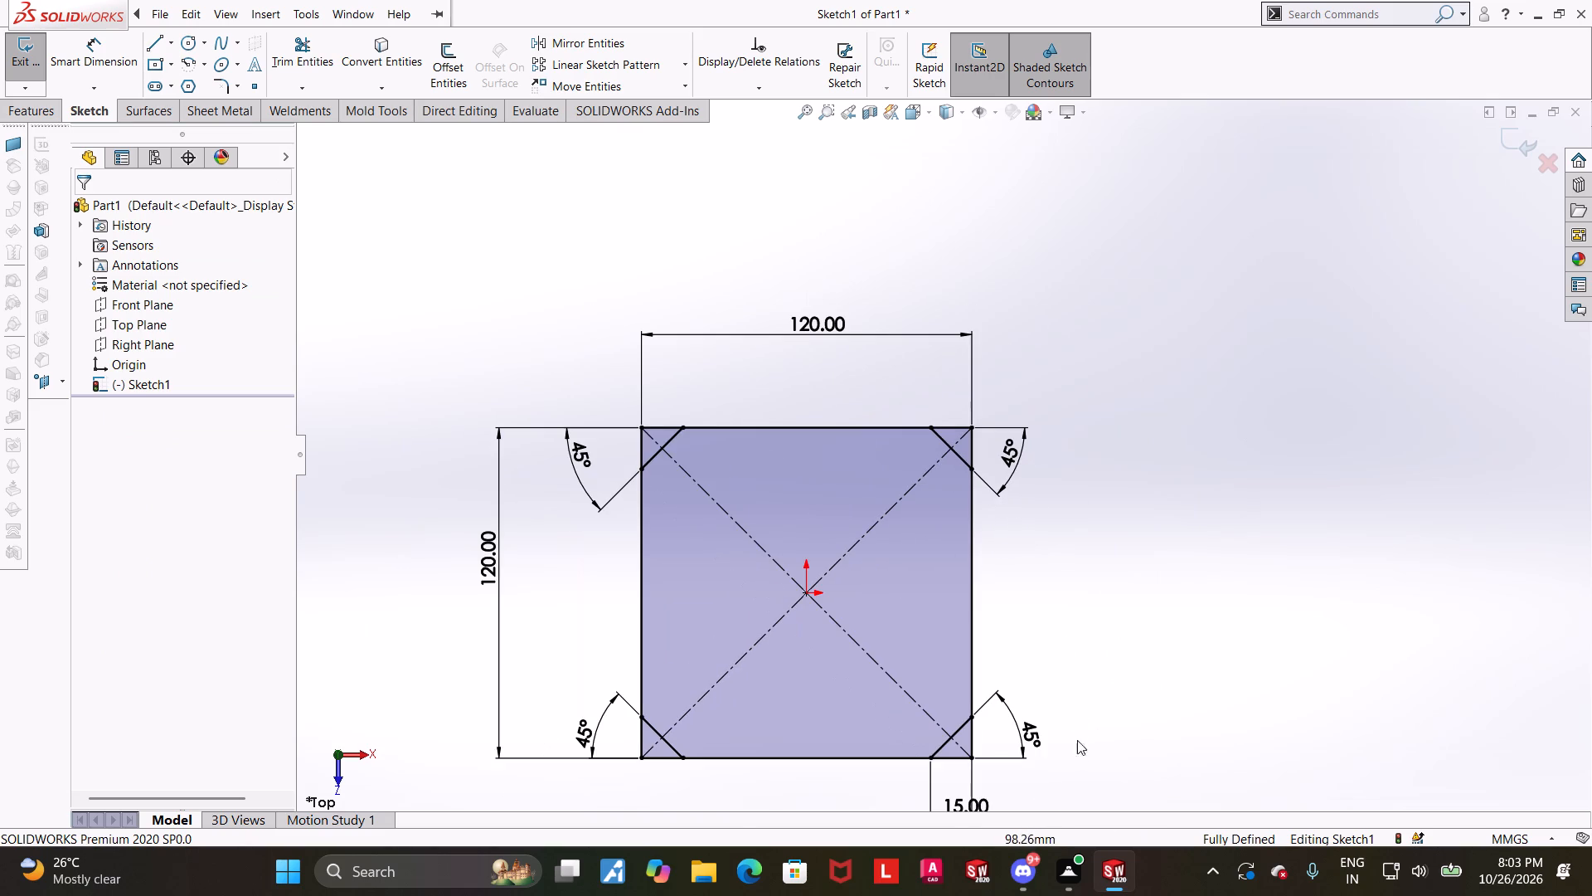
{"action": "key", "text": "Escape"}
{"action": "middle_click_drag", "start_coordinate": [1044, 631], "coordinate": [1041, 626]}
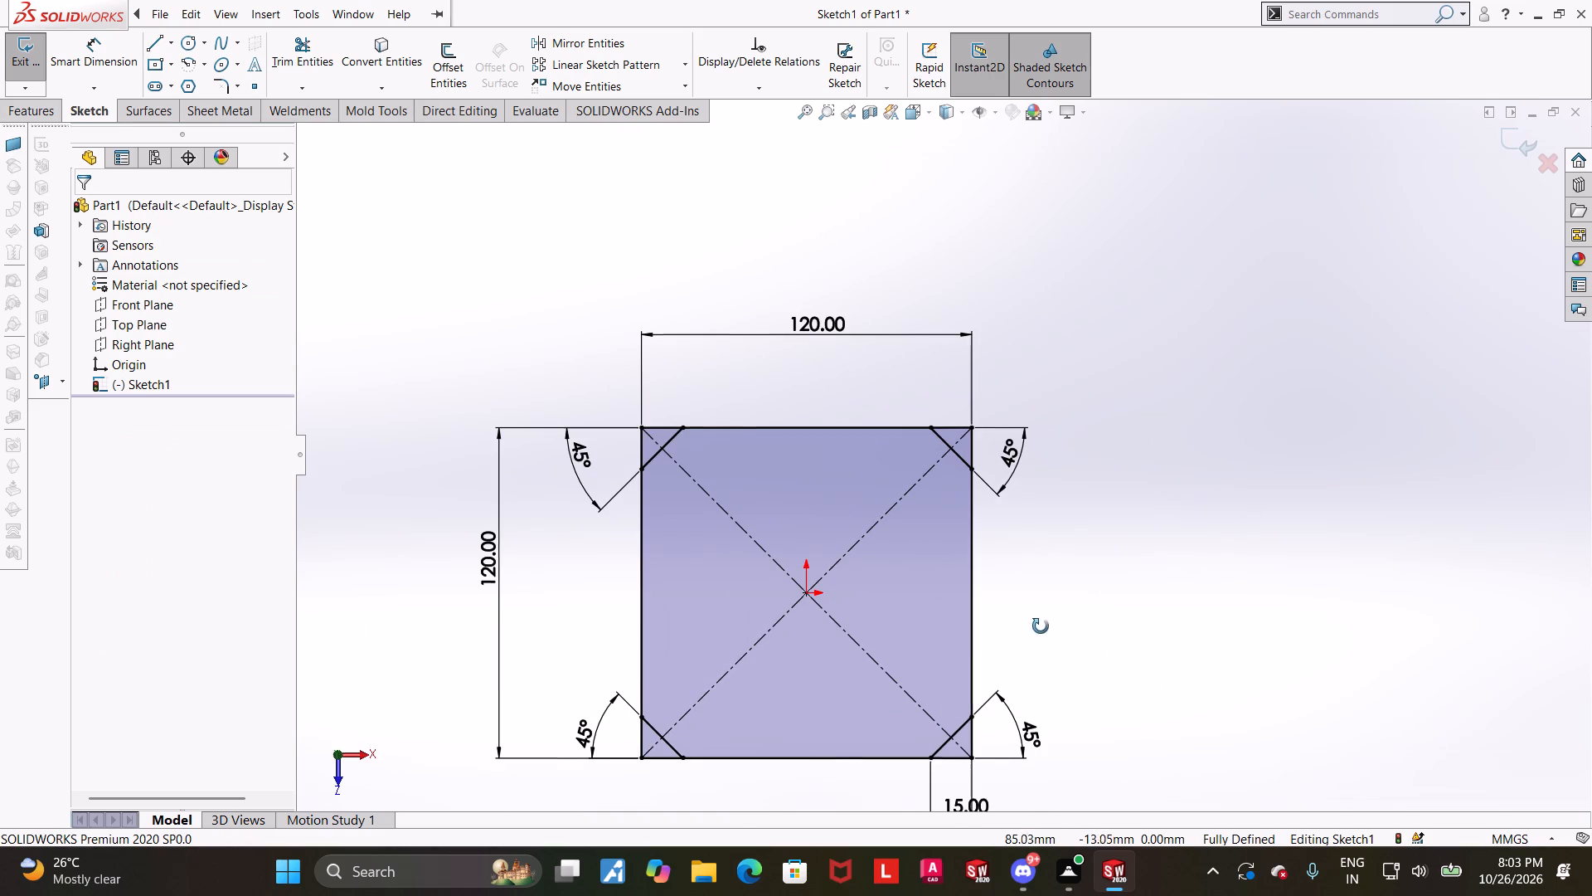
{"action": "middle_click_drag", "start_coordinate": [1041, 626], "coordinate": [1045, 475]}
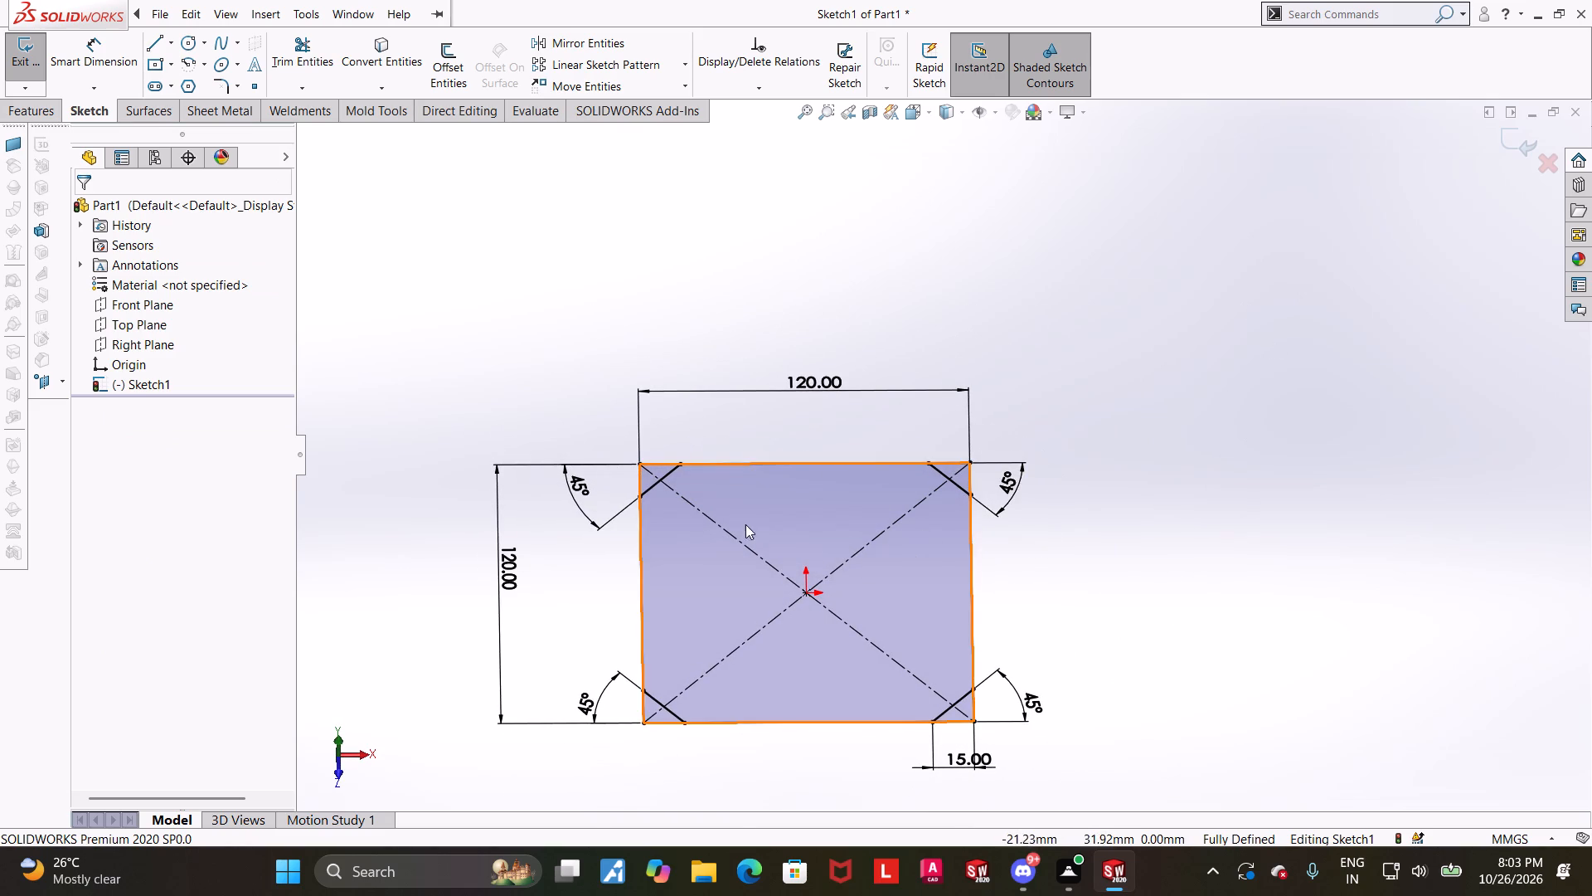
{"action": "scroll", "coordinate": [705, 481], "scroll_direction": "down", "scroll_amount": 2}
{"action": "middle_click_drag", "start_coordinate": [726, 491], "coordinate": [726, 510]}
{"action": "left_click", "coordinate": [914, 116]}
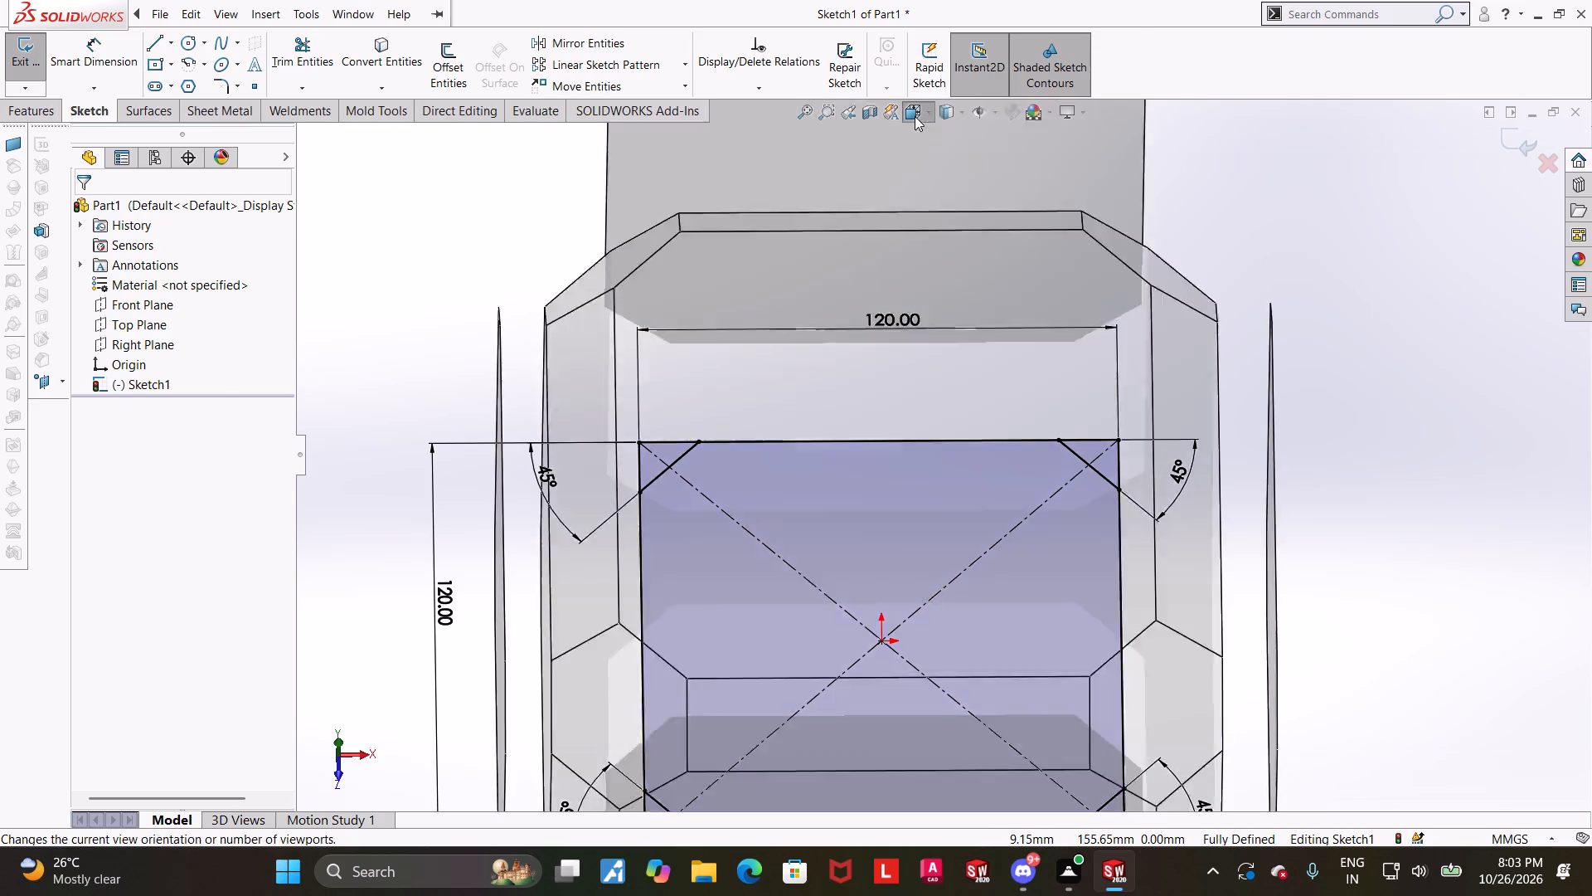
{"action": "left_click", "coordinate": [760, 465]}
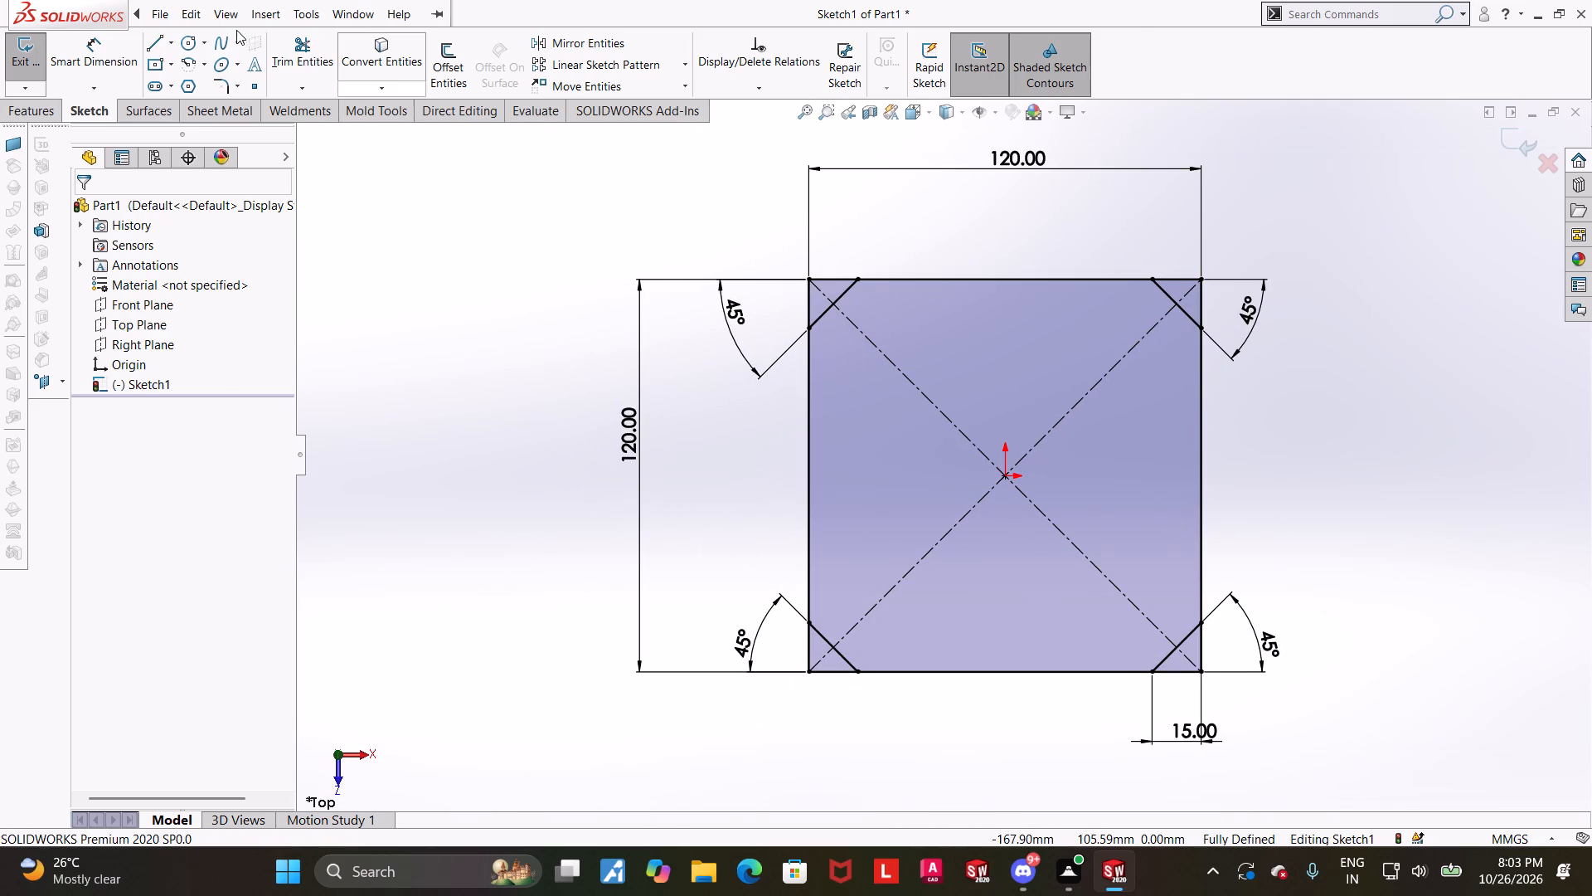
Power-trim the square's four corners outside the diagonal lines, keeping the trimmed entities as construction geometry.
{"action": "left_click", "coordinate": [297, 55]}
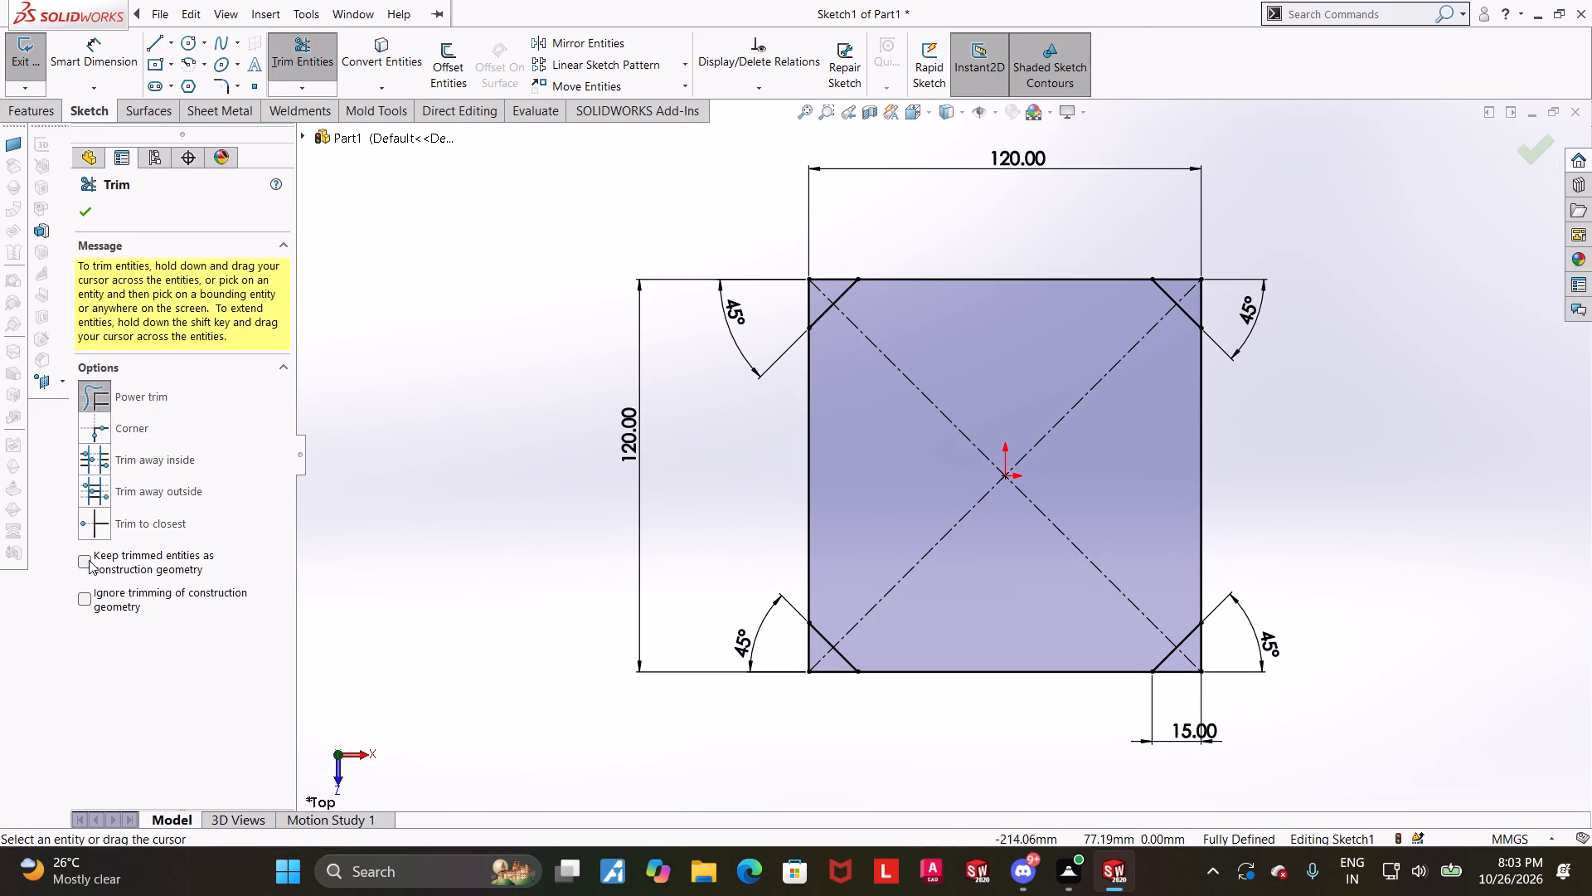
{"action": "left_click", "coordinate": [86, 562]}
{"action": "left_click_drag", "start_coordinate": [858, 249], "coordinate": [781, 312]}
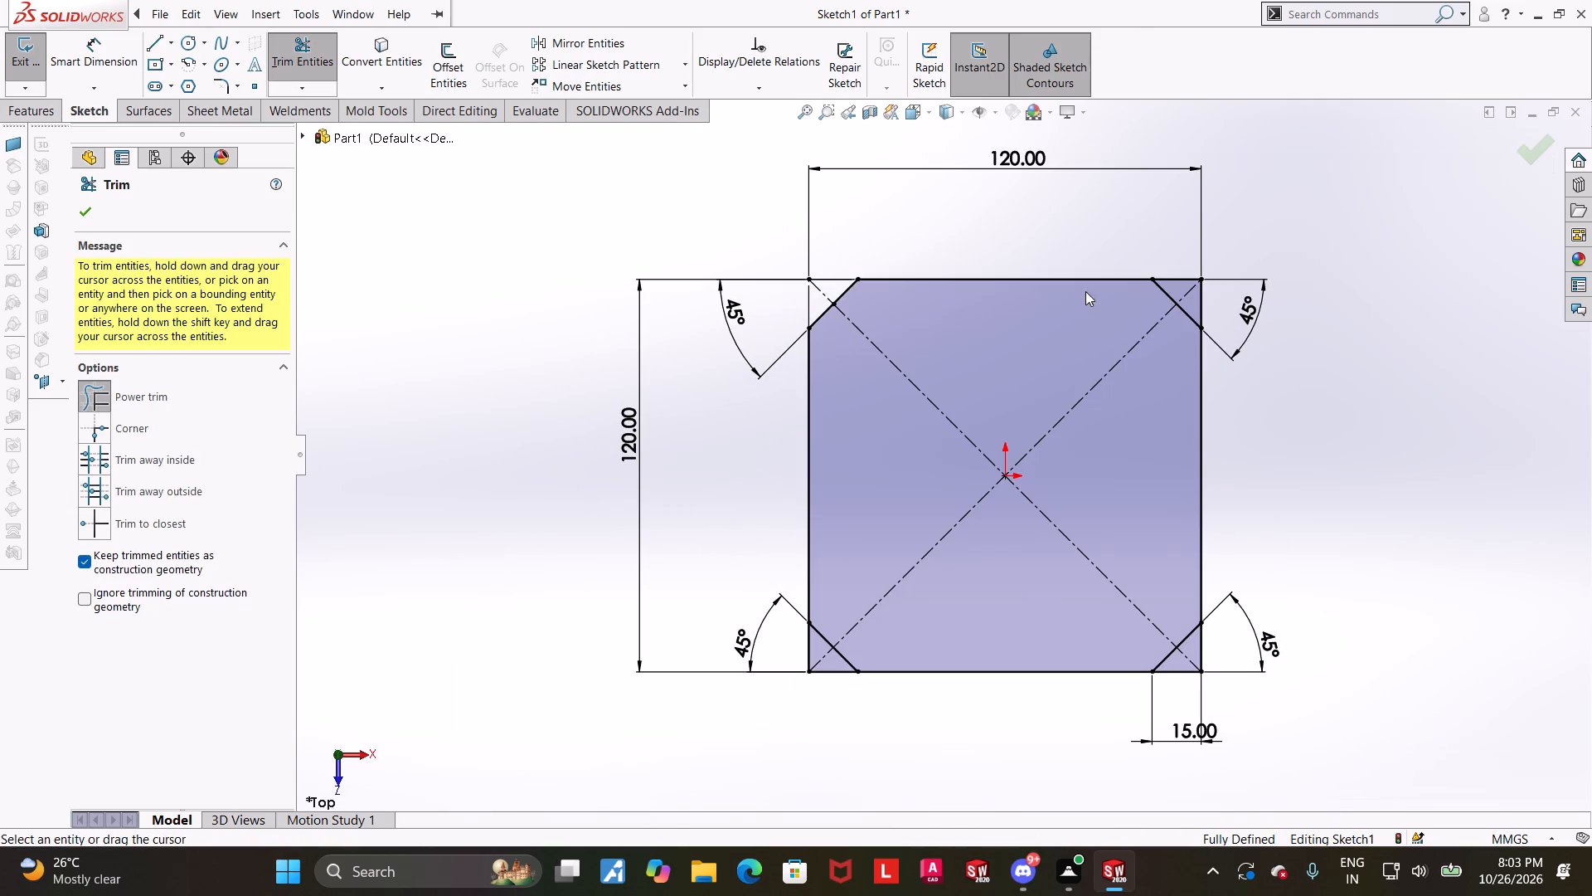
{"action": "left_click_drag", "start_coordinate": [1259, 334], "coordinate": [1218, 319]}
{"action": "key", "text": "ctrl+z"}
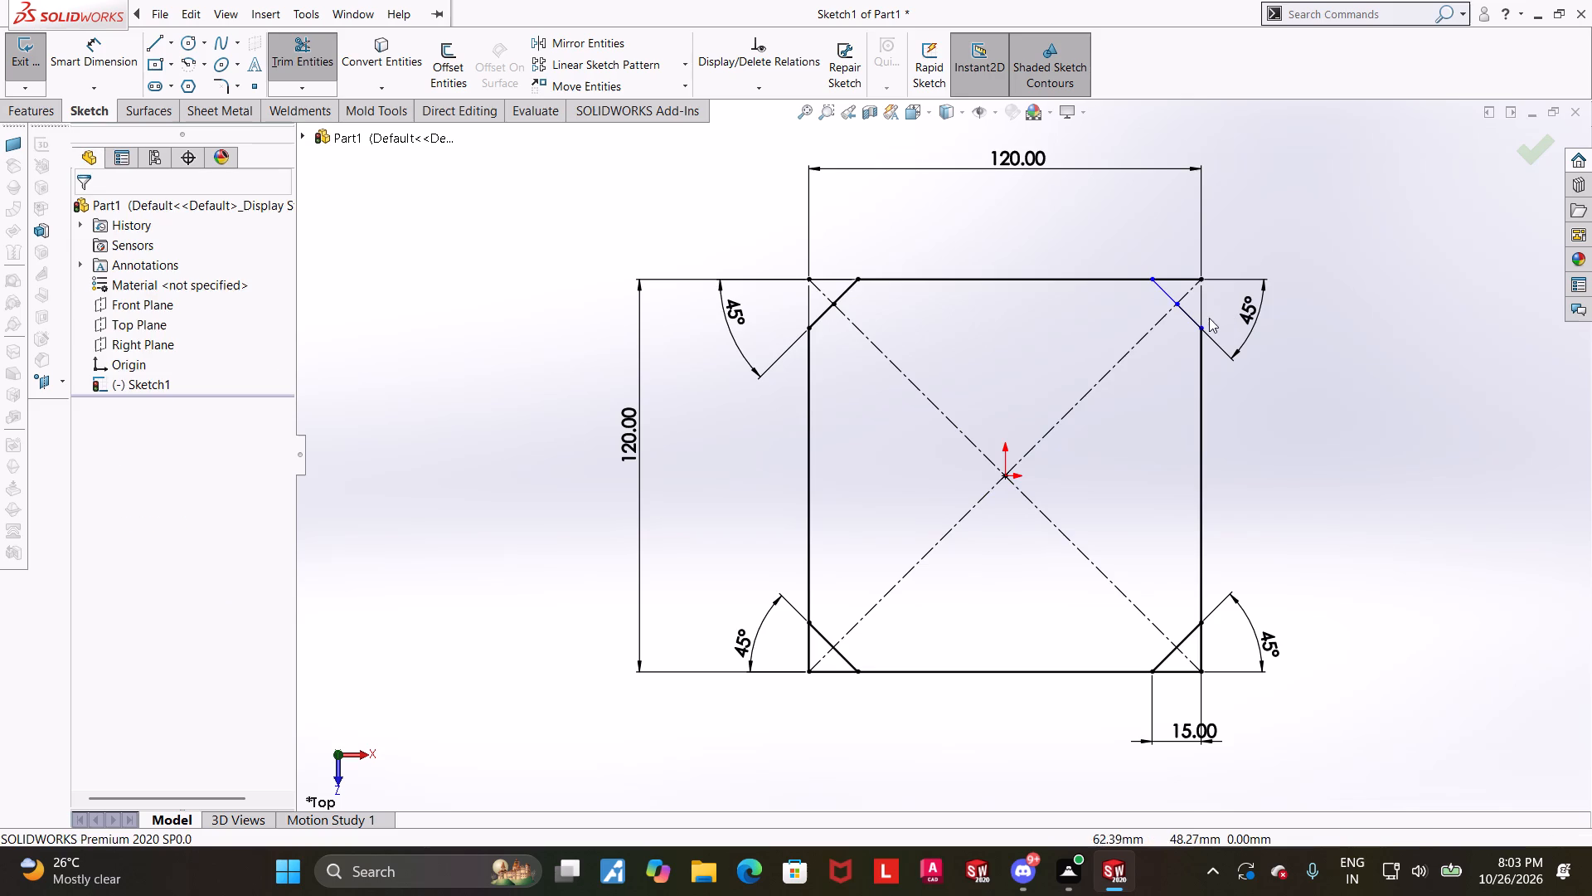
{"action": "left_click", "coordinate": [301, 38]}
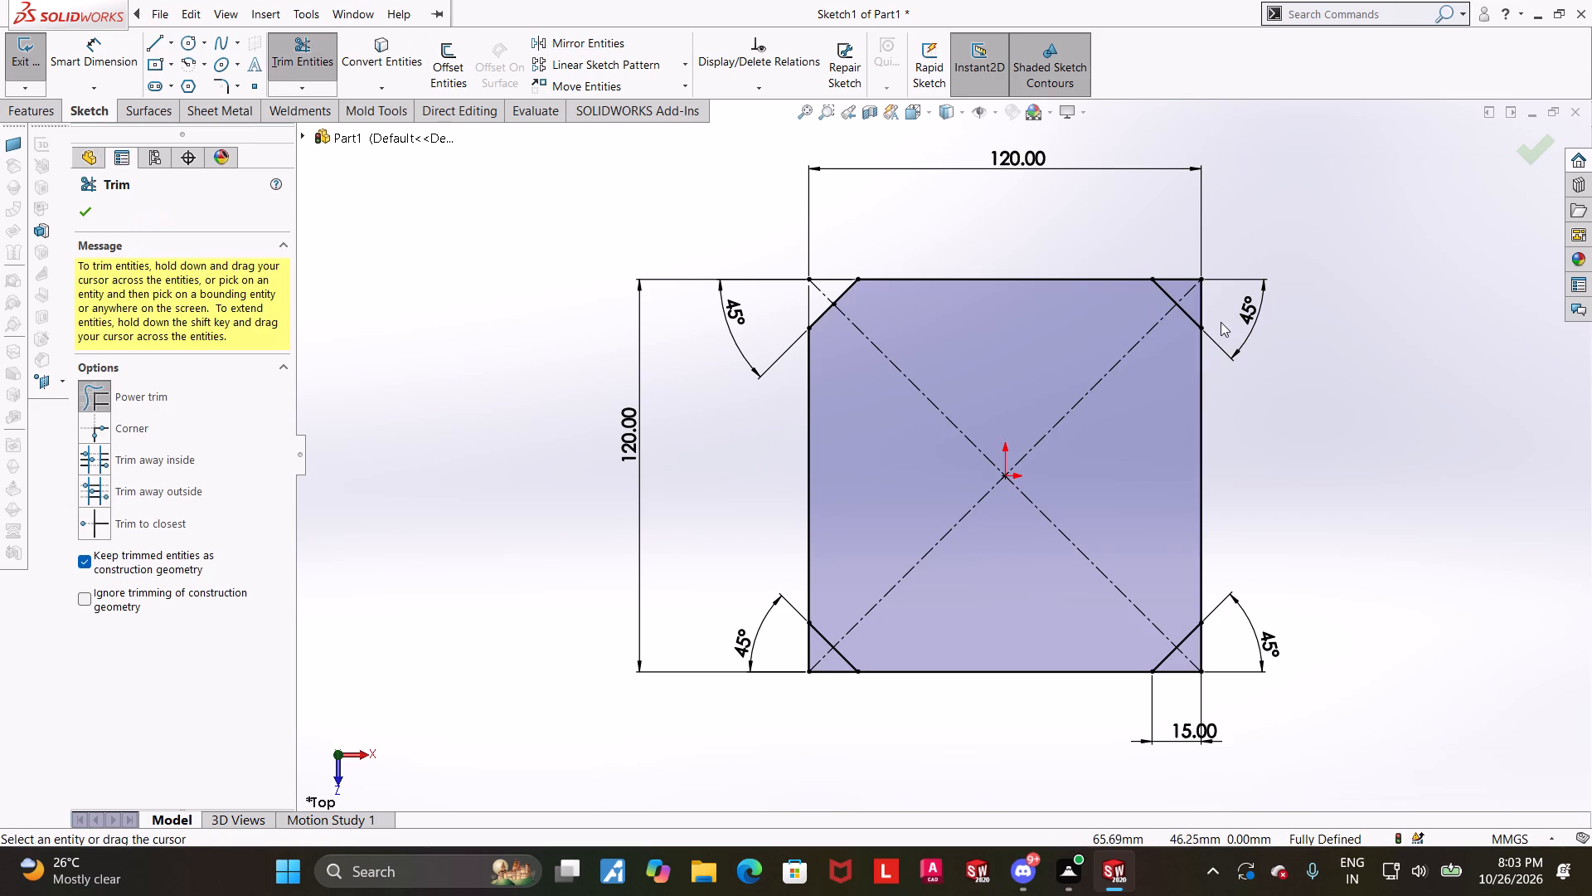
{"action": "left_click_drag", "start_coordinate": [1223, 320], "coordinate": [1182, 257]}
{"action": "left_click_drag", "start_coordinate": [1230, 647], "coordinate": [1197, 669]}
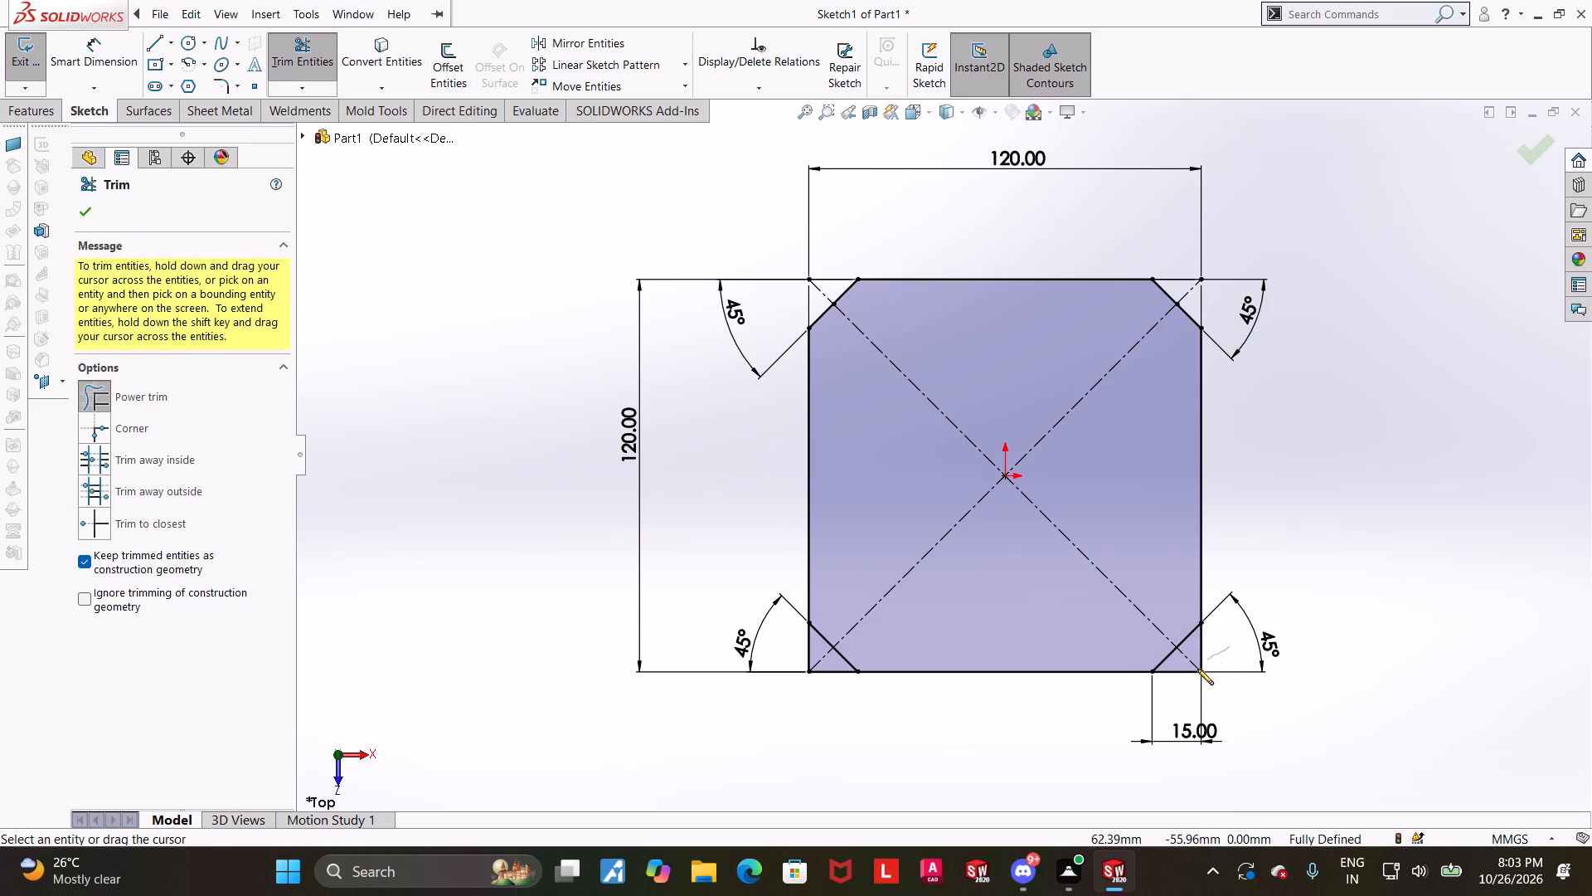
{"action": "left_click_drag", "start_coordinate": [1197, 669], "coordinate": [1174, 700]}
{"action": "left_click_drag", "start_coordinate": [872, 698], "coordinate": [783, 626]}
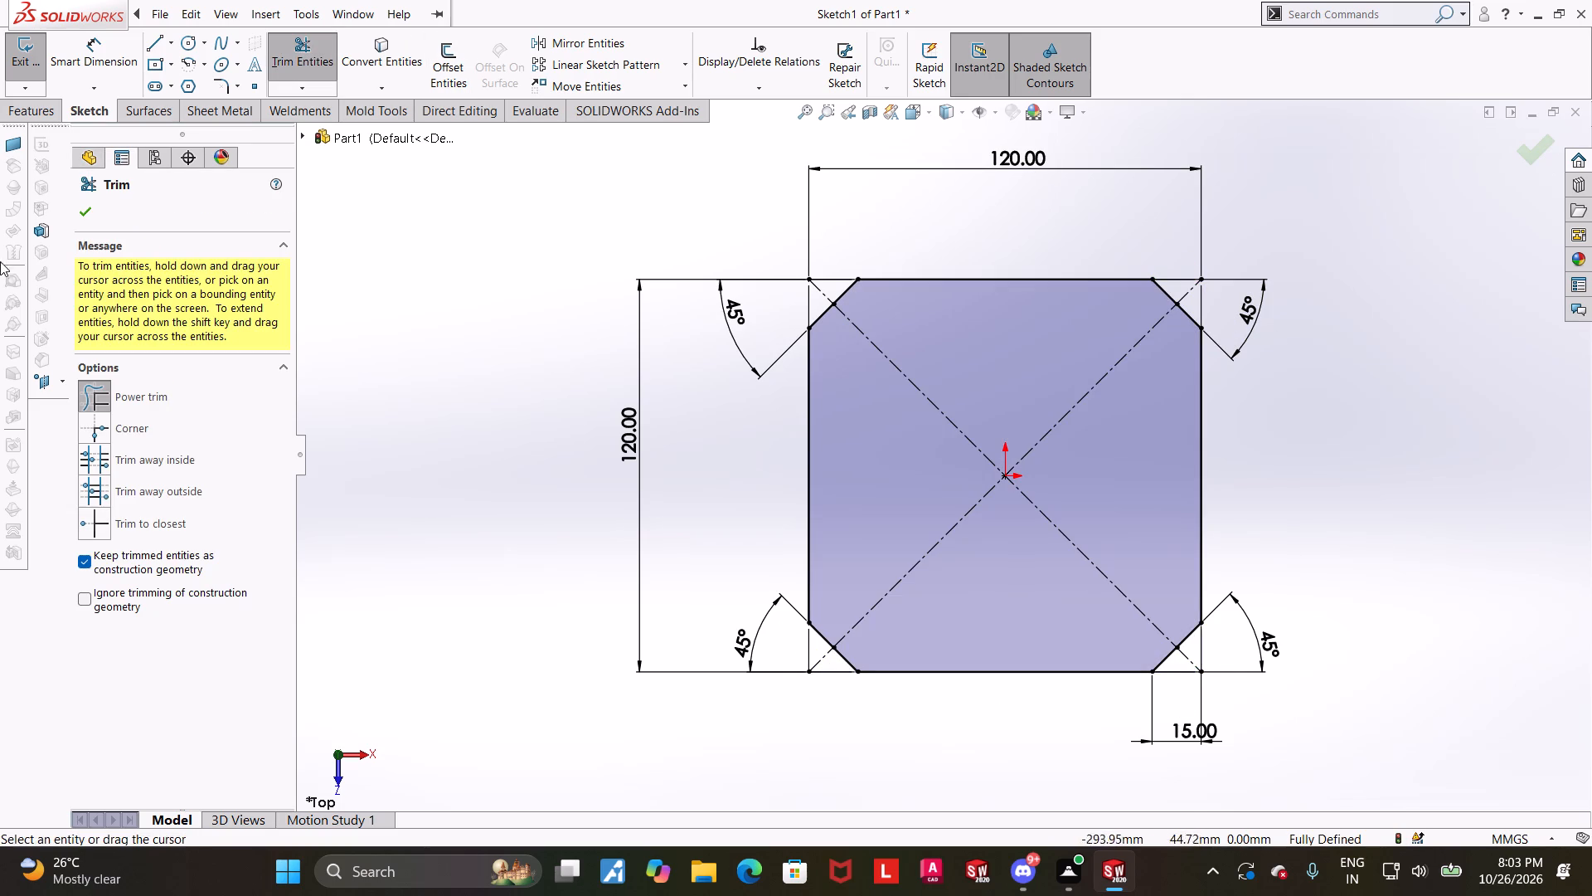
{"action": "left_click", "coordinate": [86, 210]}
{"action": "left_click", "coordinate": [95, 216]}
Exit the sketch and extrude the cut-corner square profile as a Blind boss with a depth of 80-12 (68 mm).
{"action": "middle_click_drag", "start_coordinate": [1442, 371], "coordinate": [1431, 307]}
{"action": "left_click", "coordinate": [1517, 142]}
{"action": "left_click", "coordinate": [46, 61]}
{"action": "middle_click_drag", "start_coordinate": [1184, 629], "coordinate": [1183, 616]}
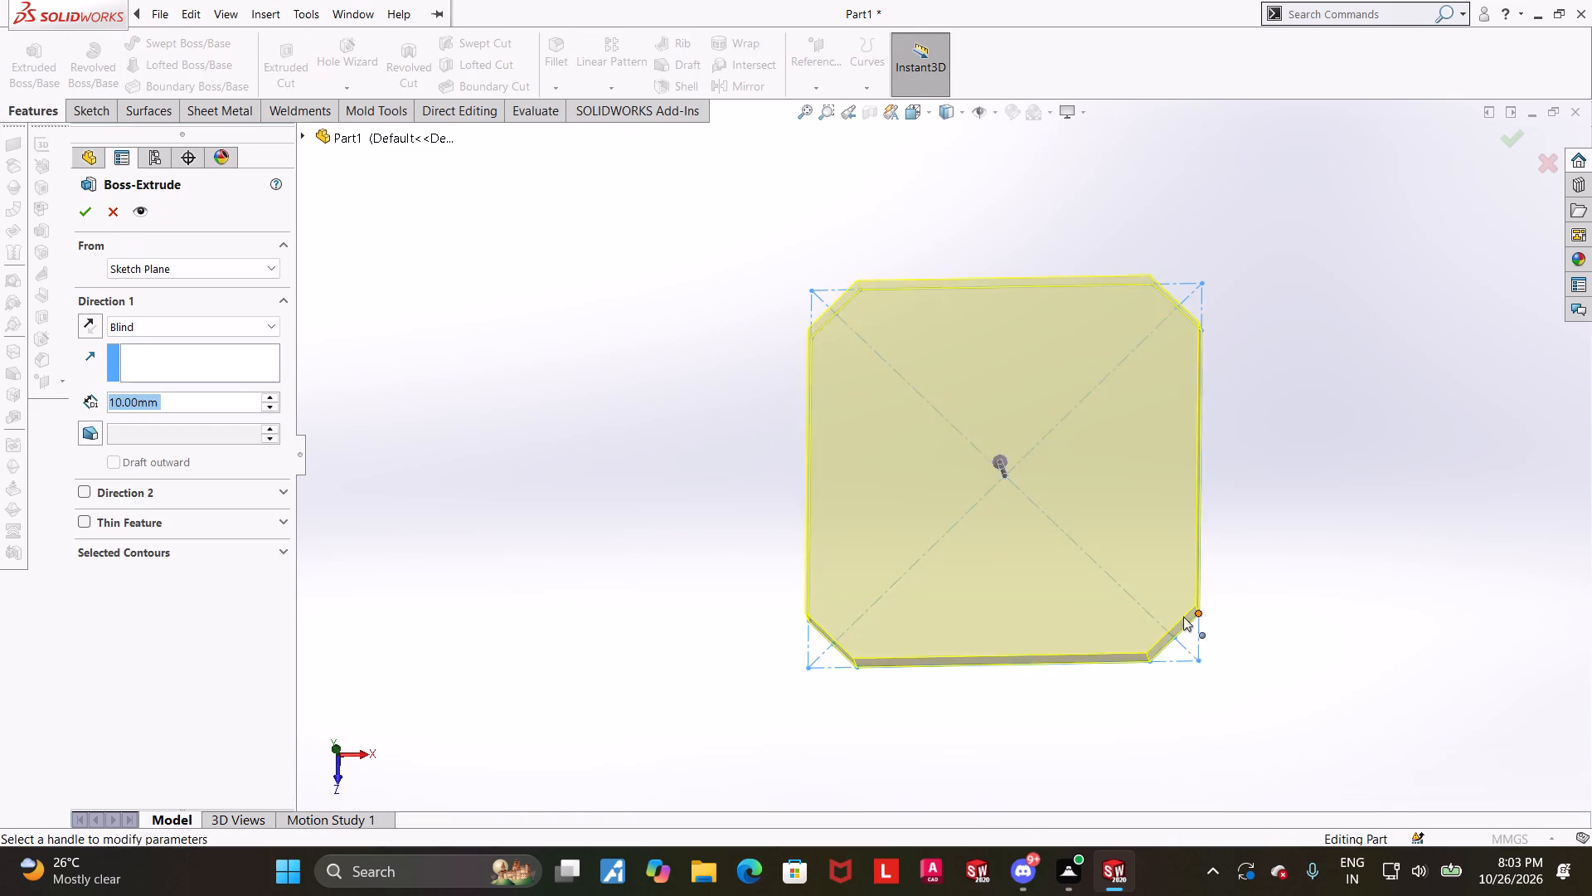
{"action": "middle_click_drag", "start_coordinate": [1183, 616], "coordinate": [1196, 511]}
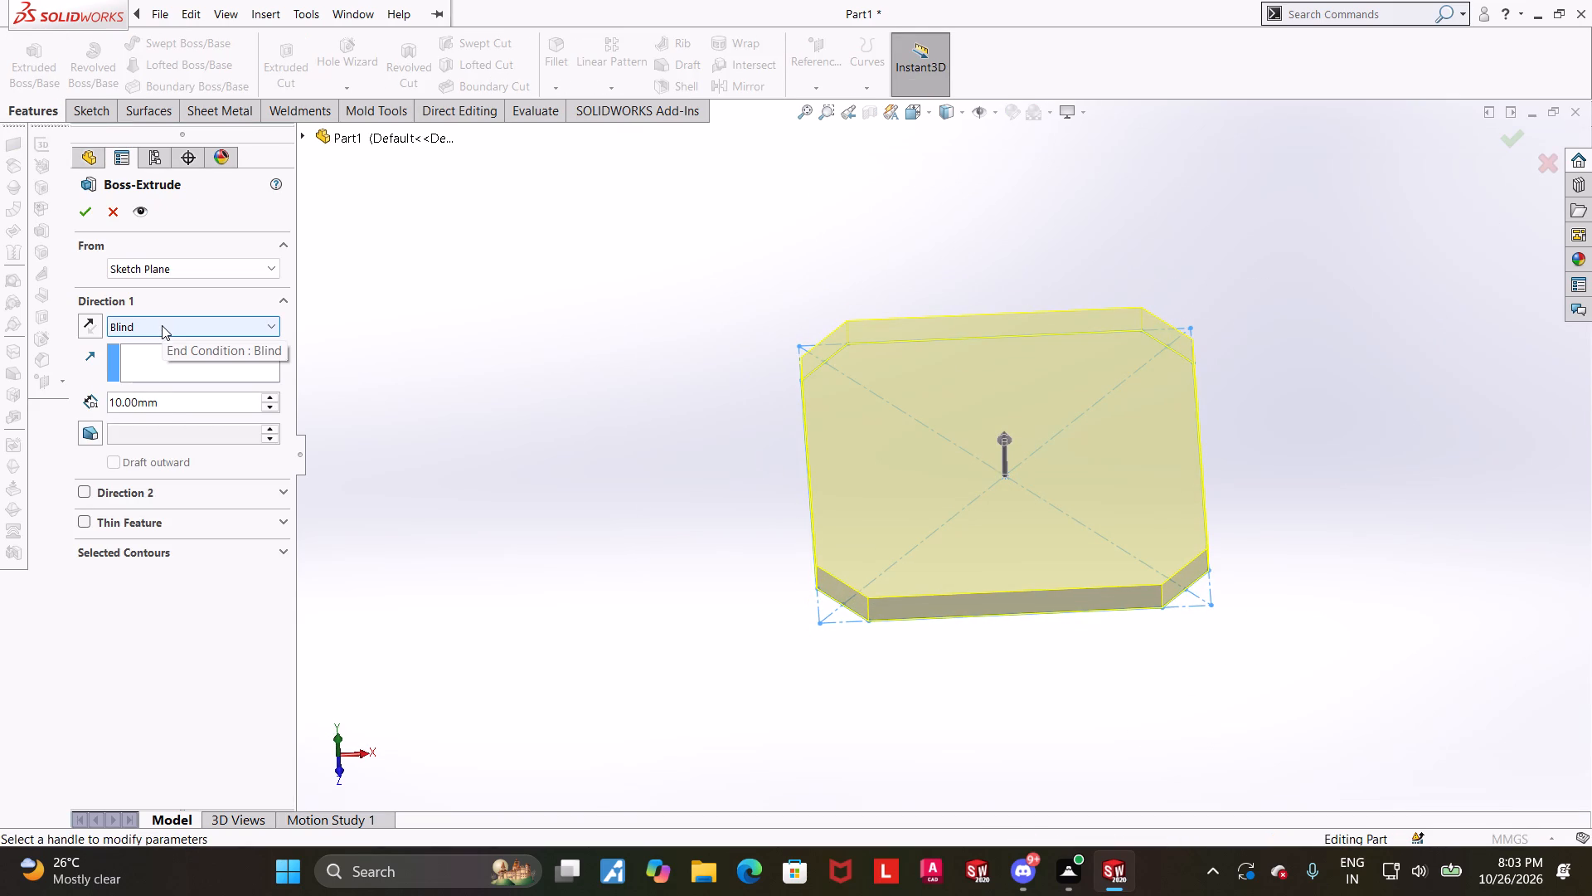
{"action": "left_click", "coordinate": [162, 325]}
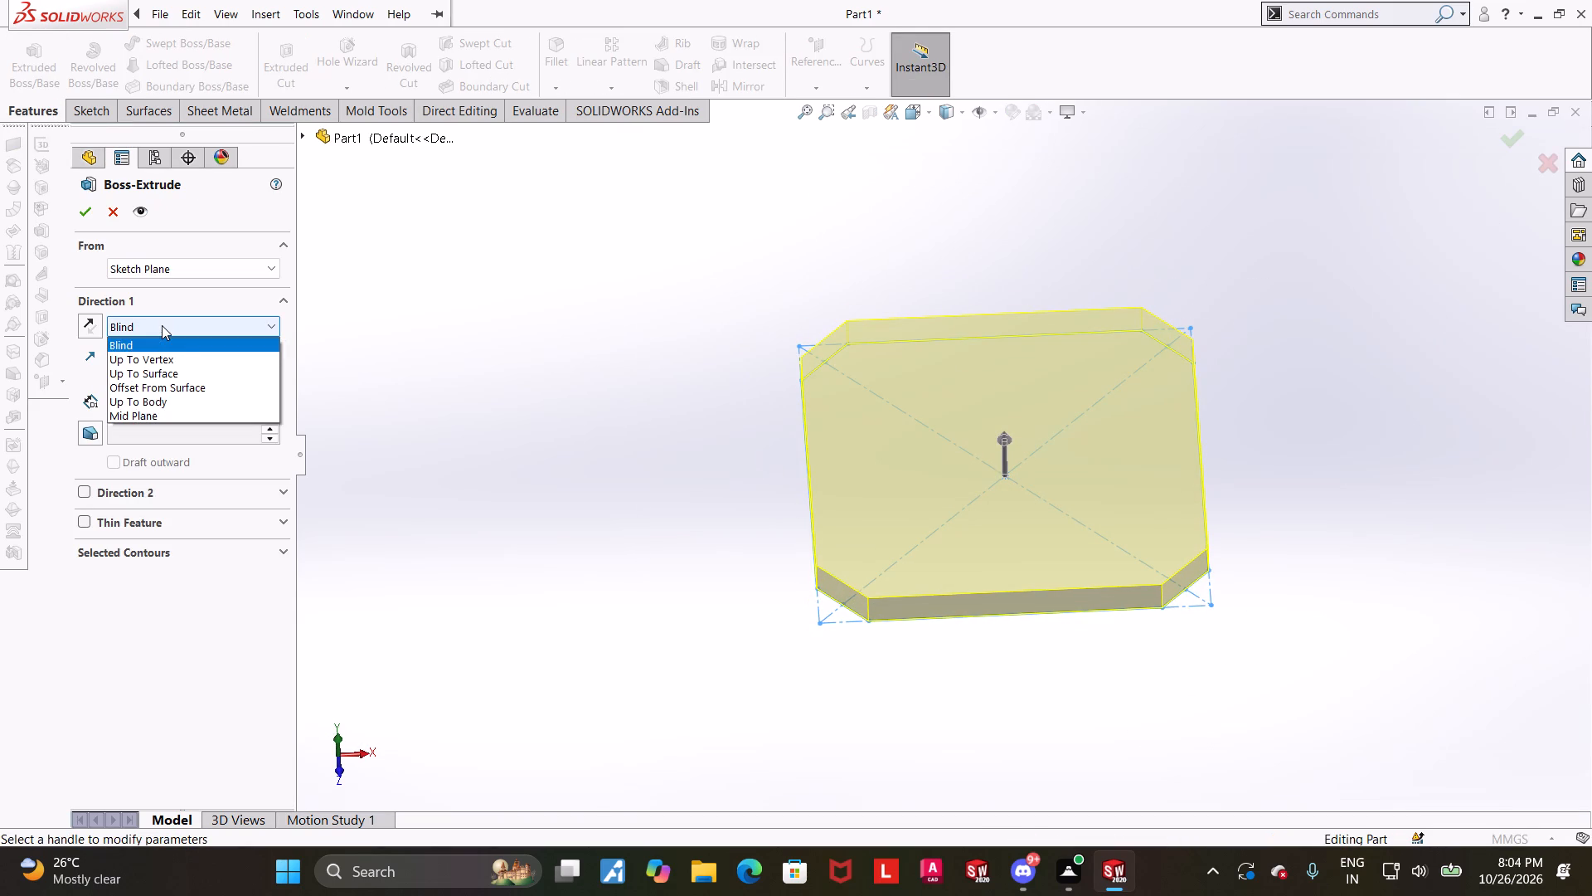
{"action": "left_click", "coordinate": [421, 415]}
{"action": "left_click", "coordinate": [189, 400]}
{"action": "left_click_drag", "start_coordinate": [216, 400], "coordinate": [0, 389]}
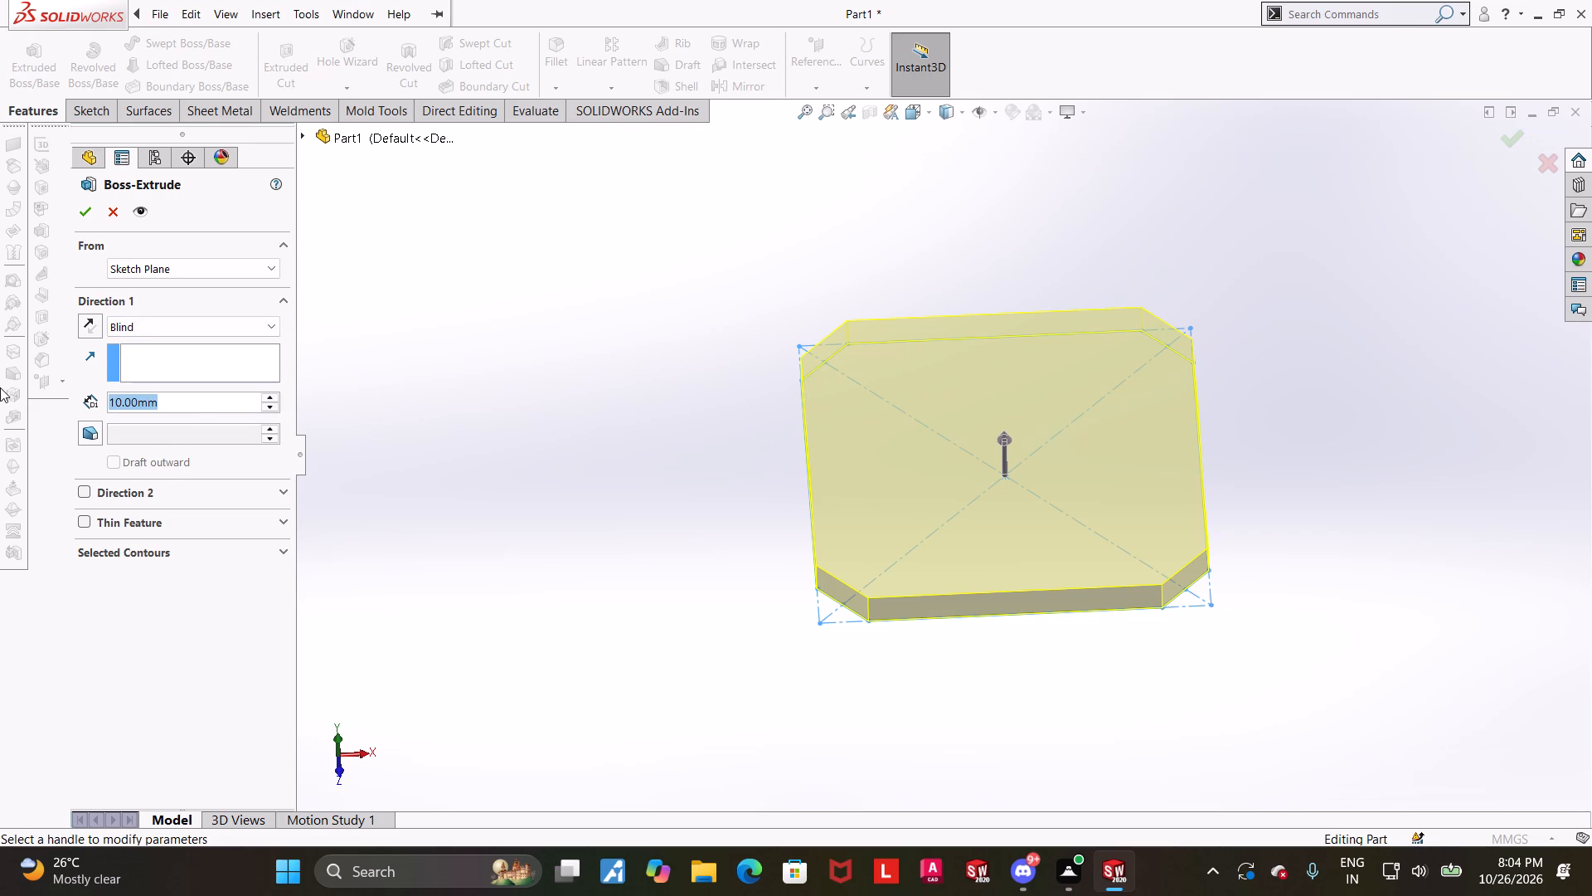
{"action": "type", "text": "80"}
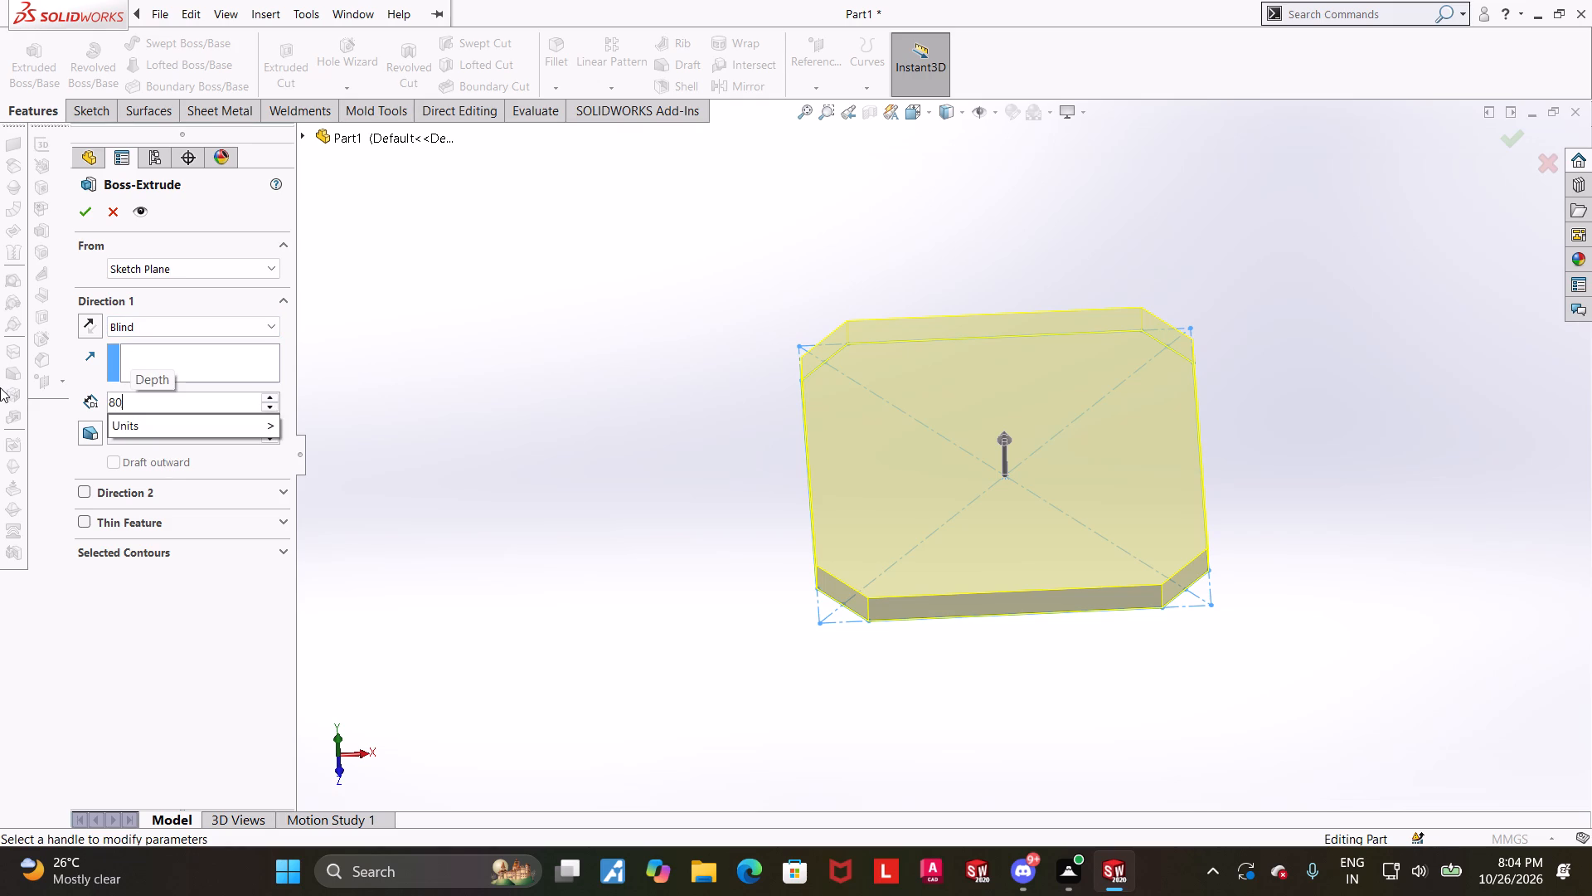
{"action": "key", "text": "minus"}
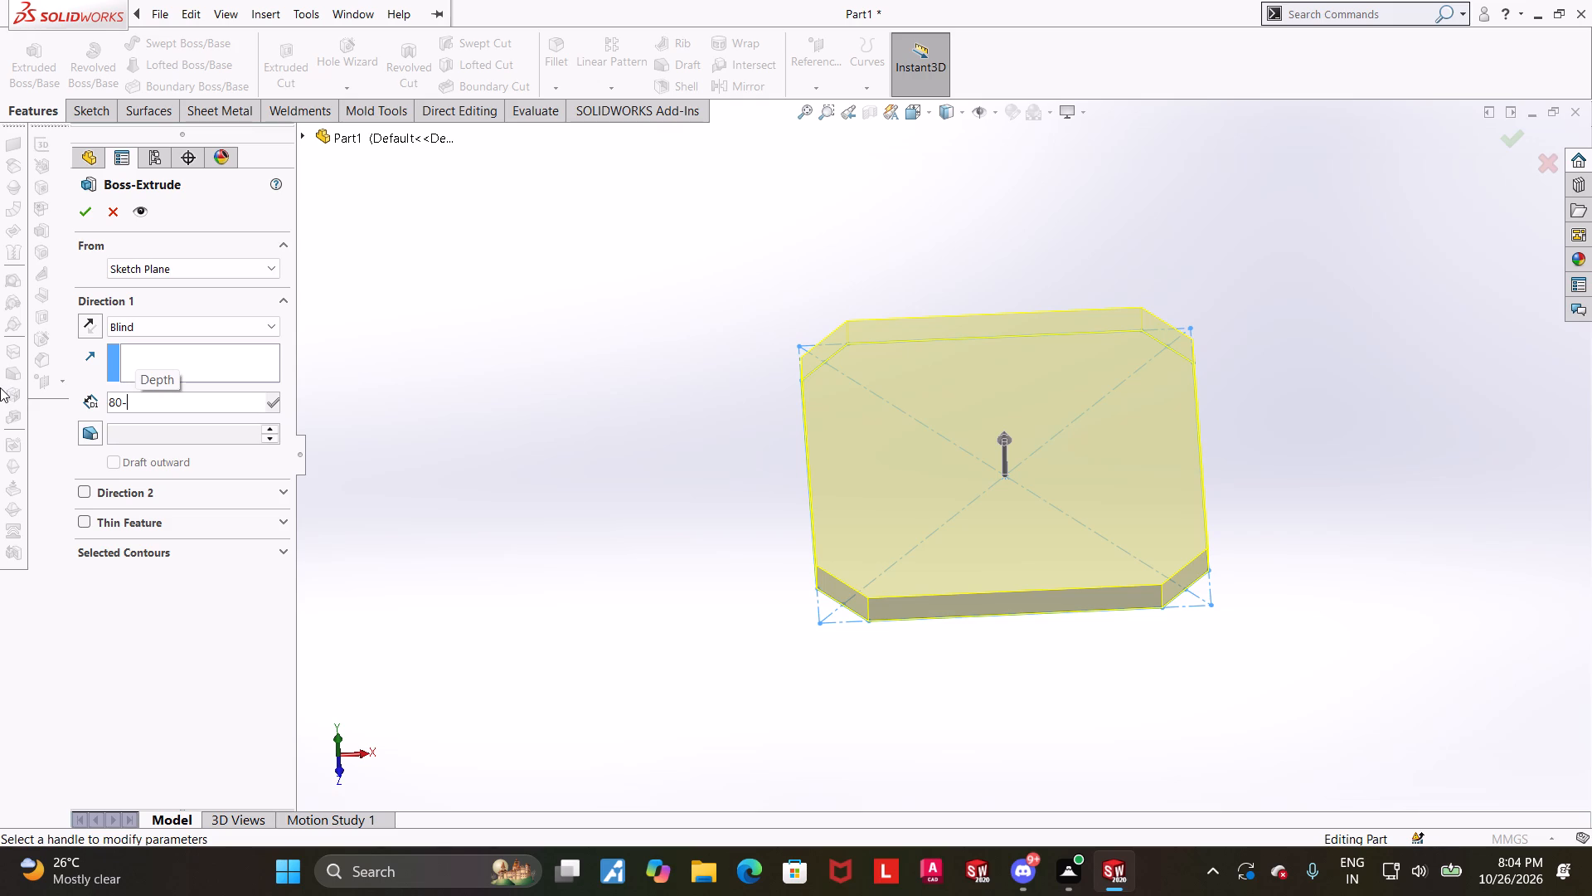
{"action": "type", "text": "12"}
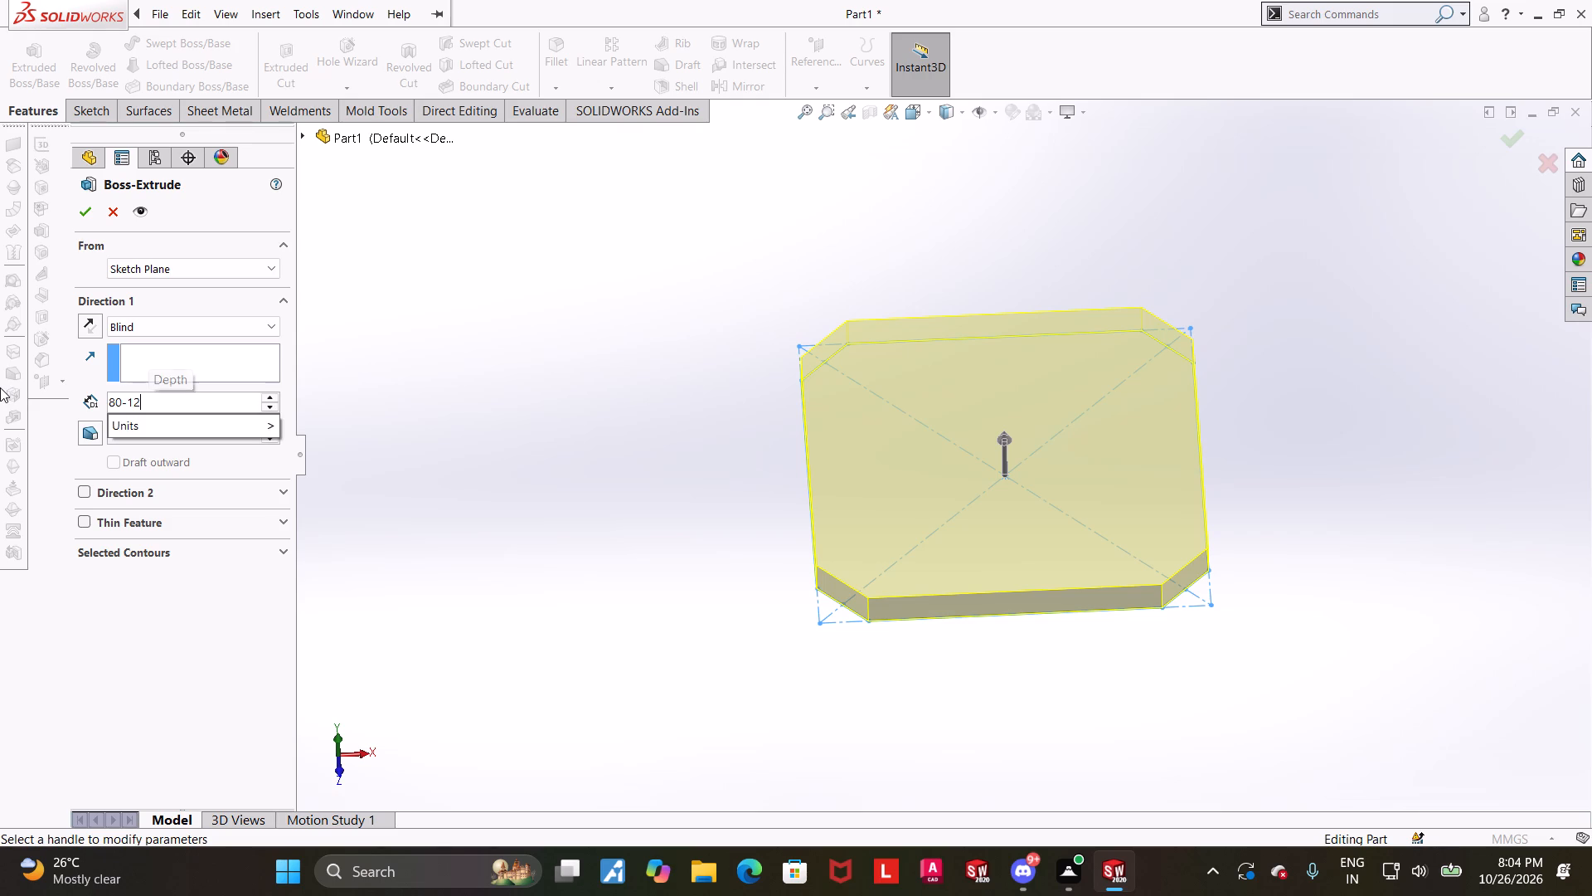
{"action": "key", "text": "Return"}
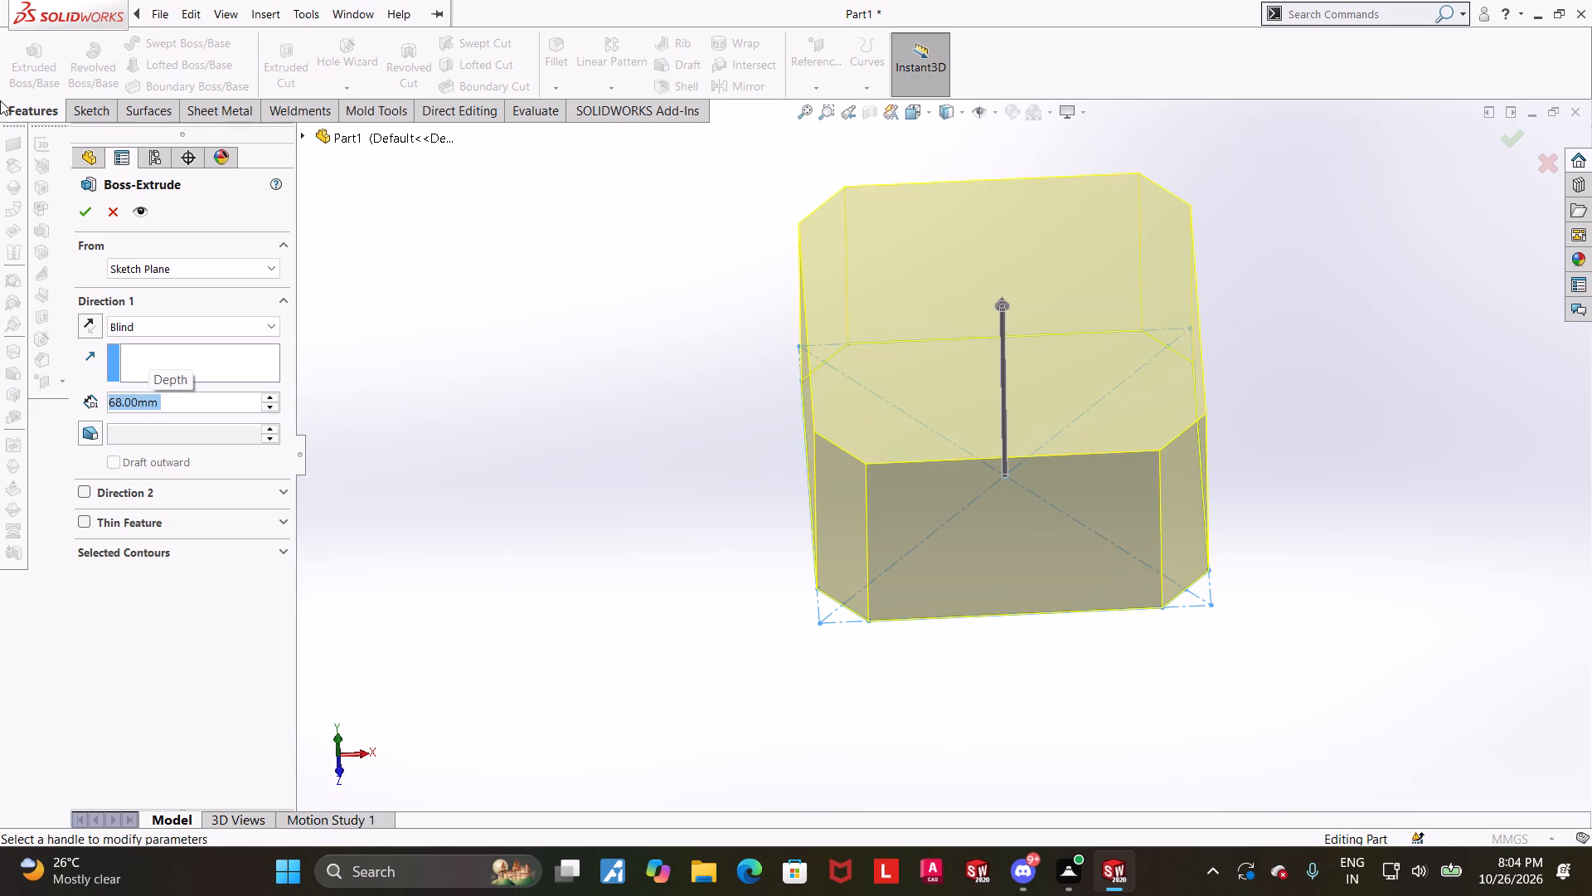
{"action": "left_click", "coordinate": [85, 217]}
{"action": "left_click", "coordinate": [624, 427]}
Examine the extruded block from several angles.
{"action": "middle_click_drag", "start_coordinate": [1274, 397], "coordinate": [1249, 364]}
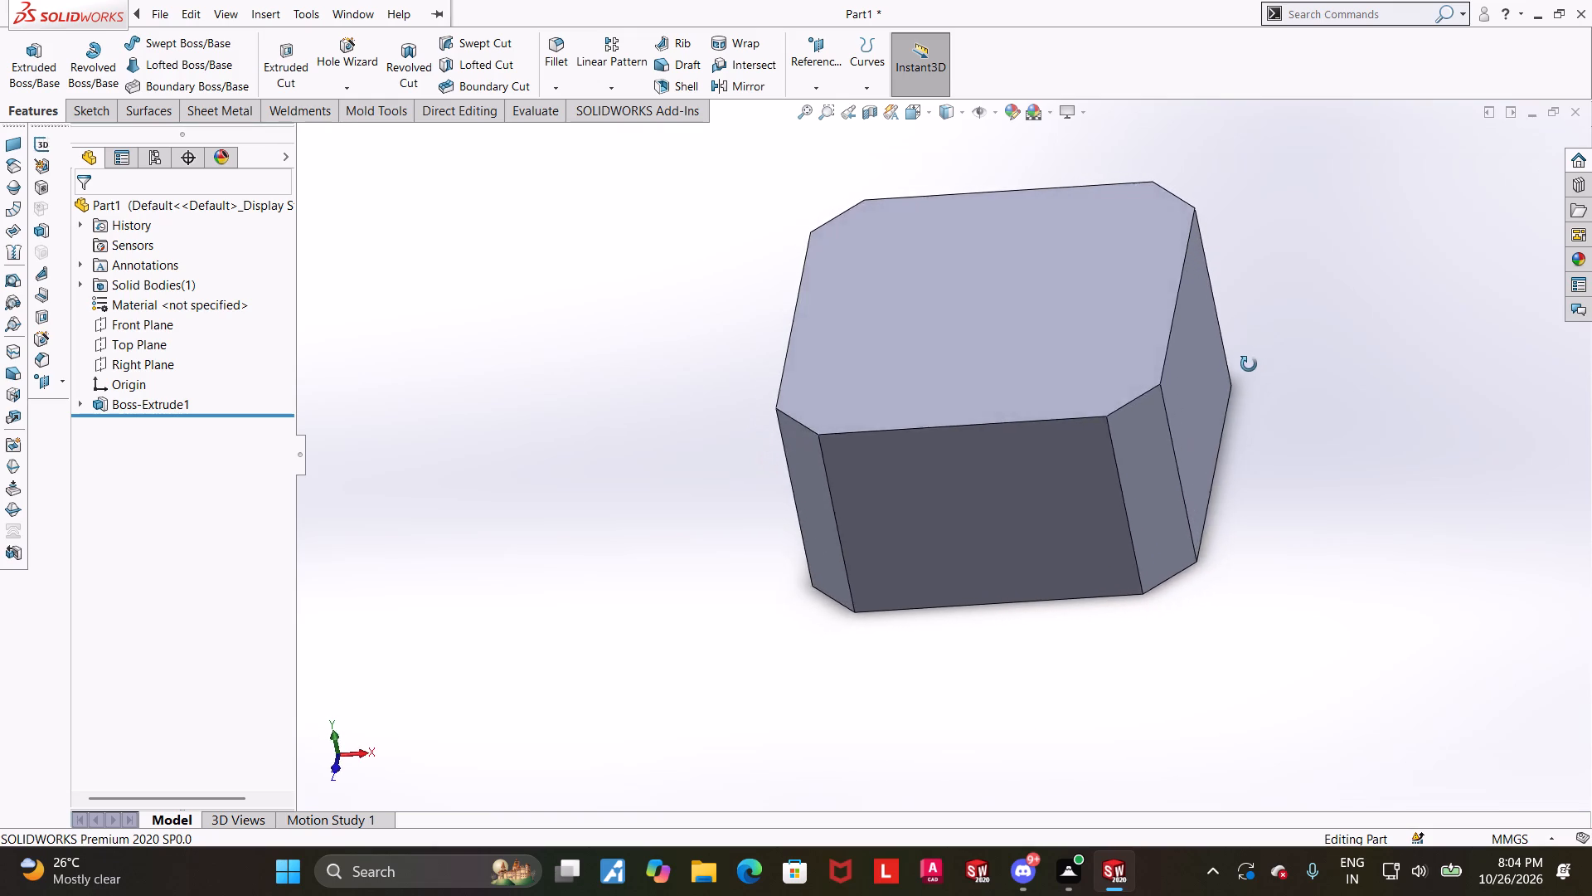
{"action": "middle_click_drag", "start_coordinate": [1249, 364], "coordinate": [1272, 402]}
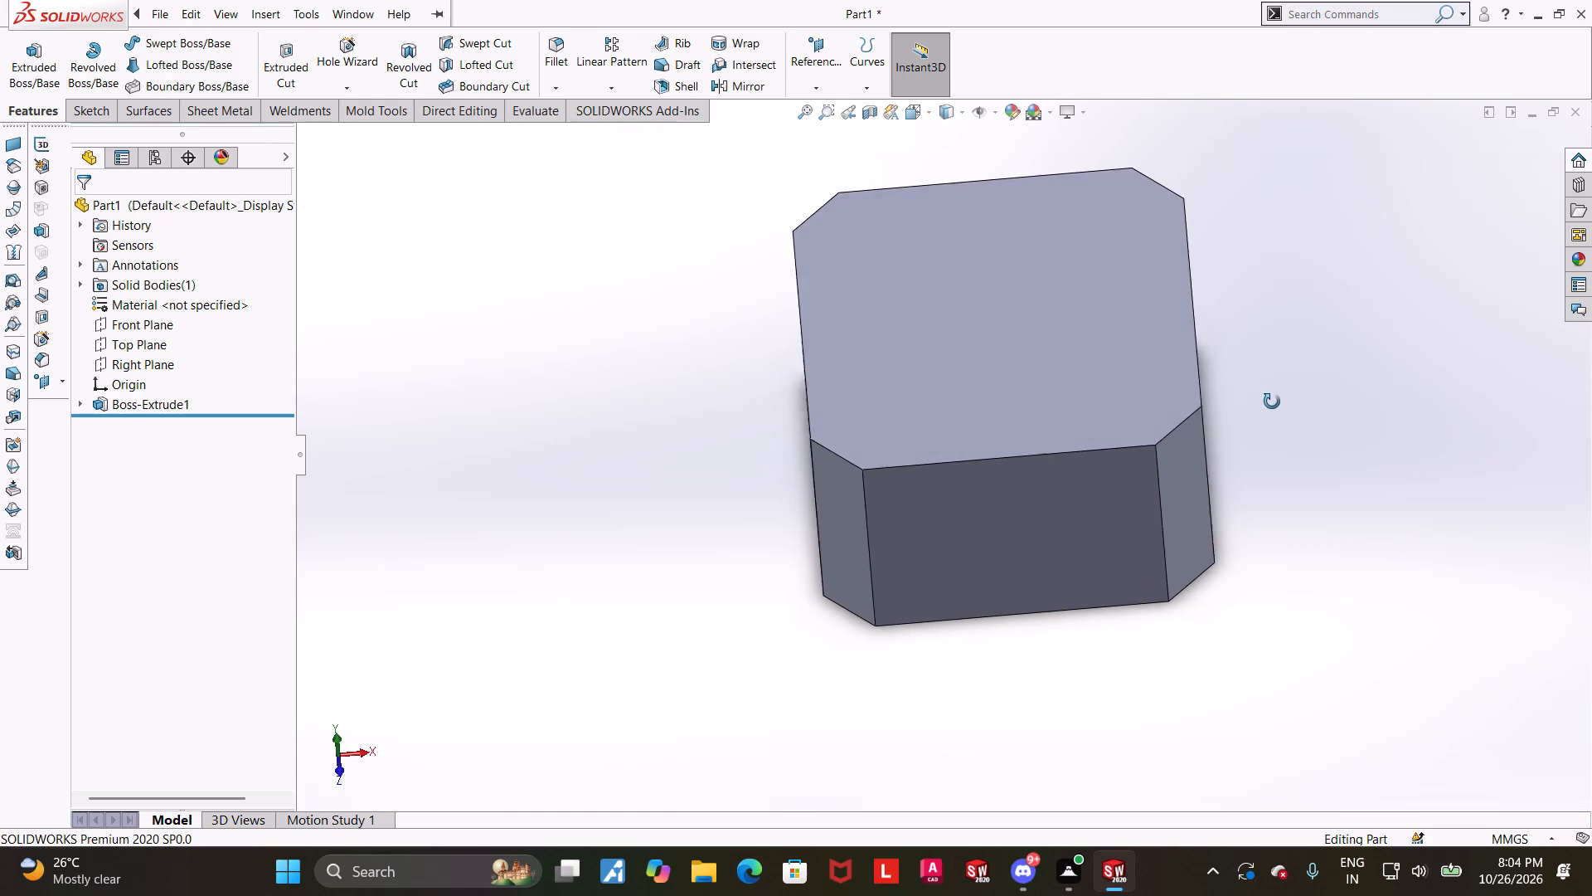
{"action": "middle_click_drag", "start_coordinate": [1272, 402], "coordinate": [1284, 421]}
{"action": "scroll", "coordinate": [1293, 402], "scroll_direction": "up", "scroll_amount": 1}
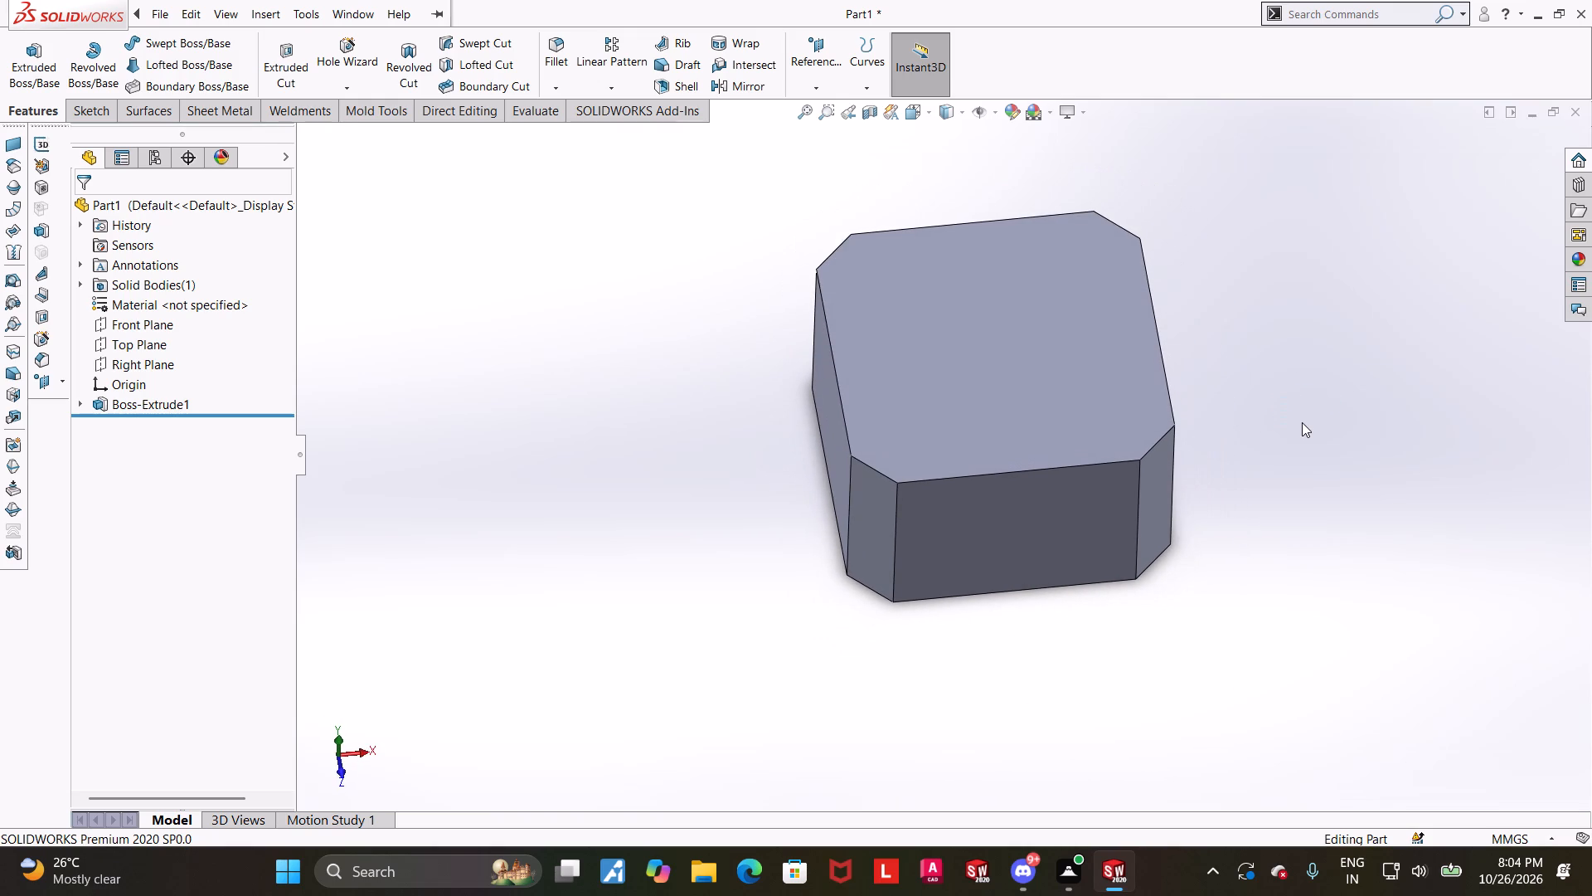
{"action": "middle_click_drag", "start_coordinate": [1176, 420], "coordinate": [1157, 540]}
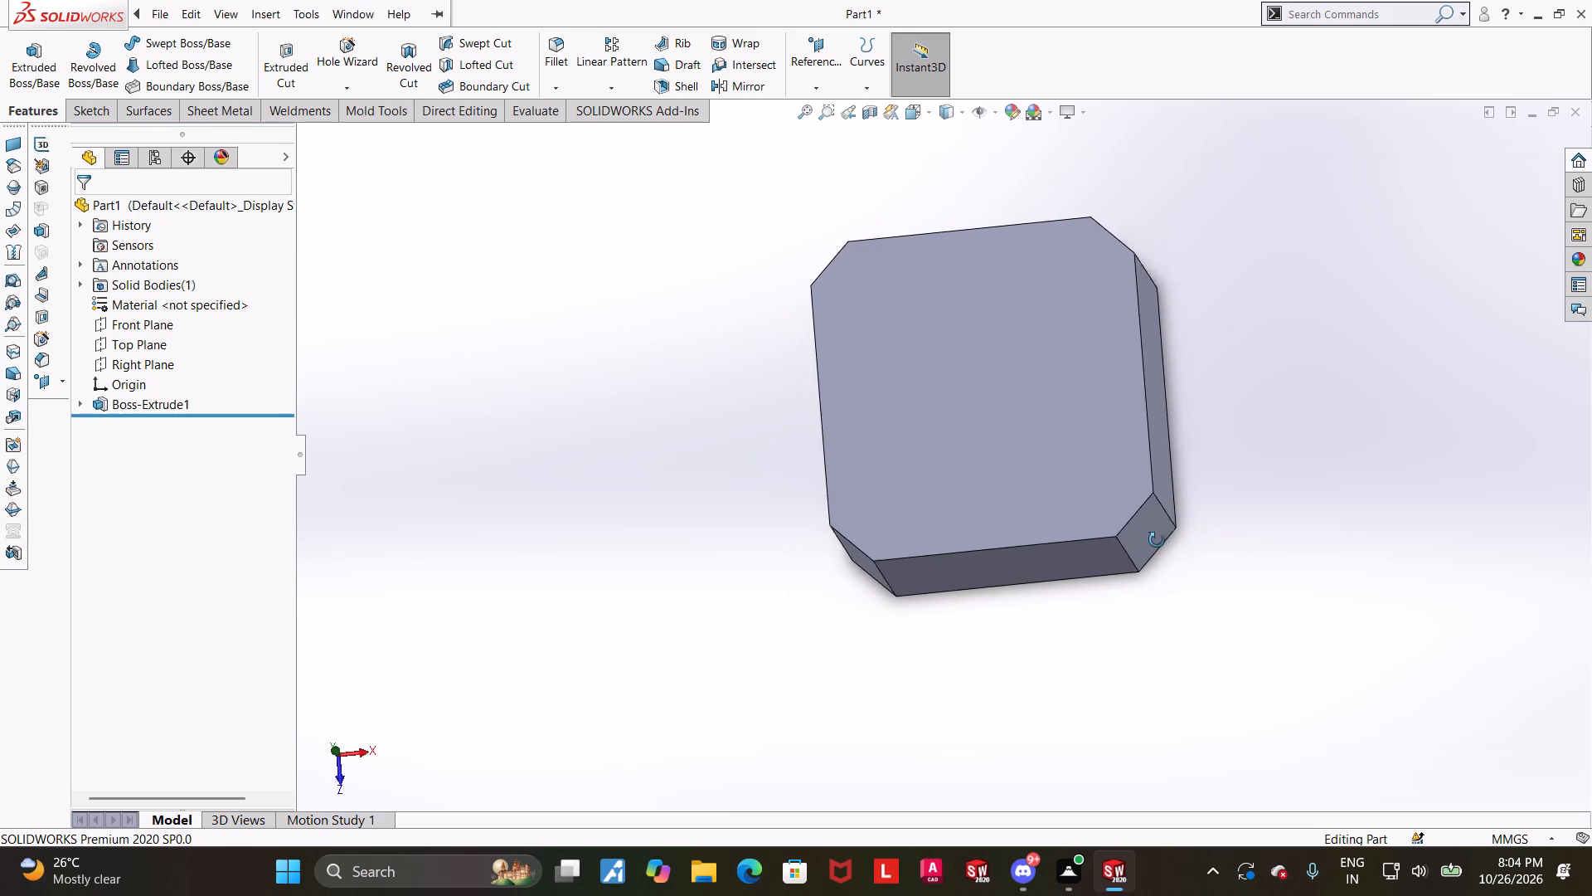
{"action": "middle_click_drag", "start_coordinate": [1157, 540], "coordinate": [1157, 496]}
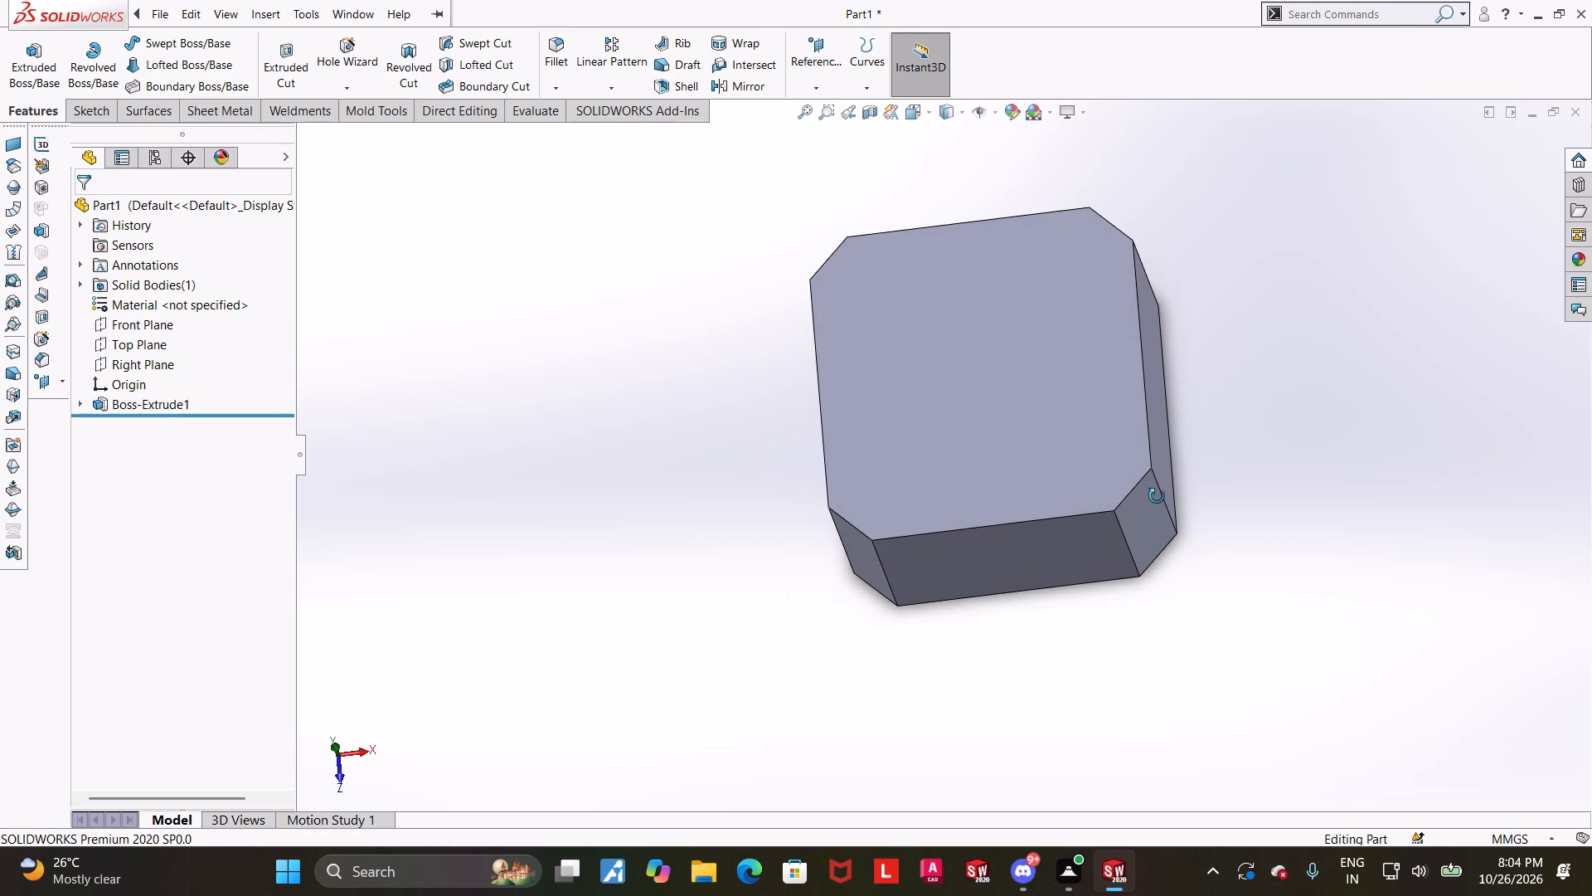
{"action": "middle_click_drag", "start_coordinate": [1157, 496], "coordinate": [1158, 487]}
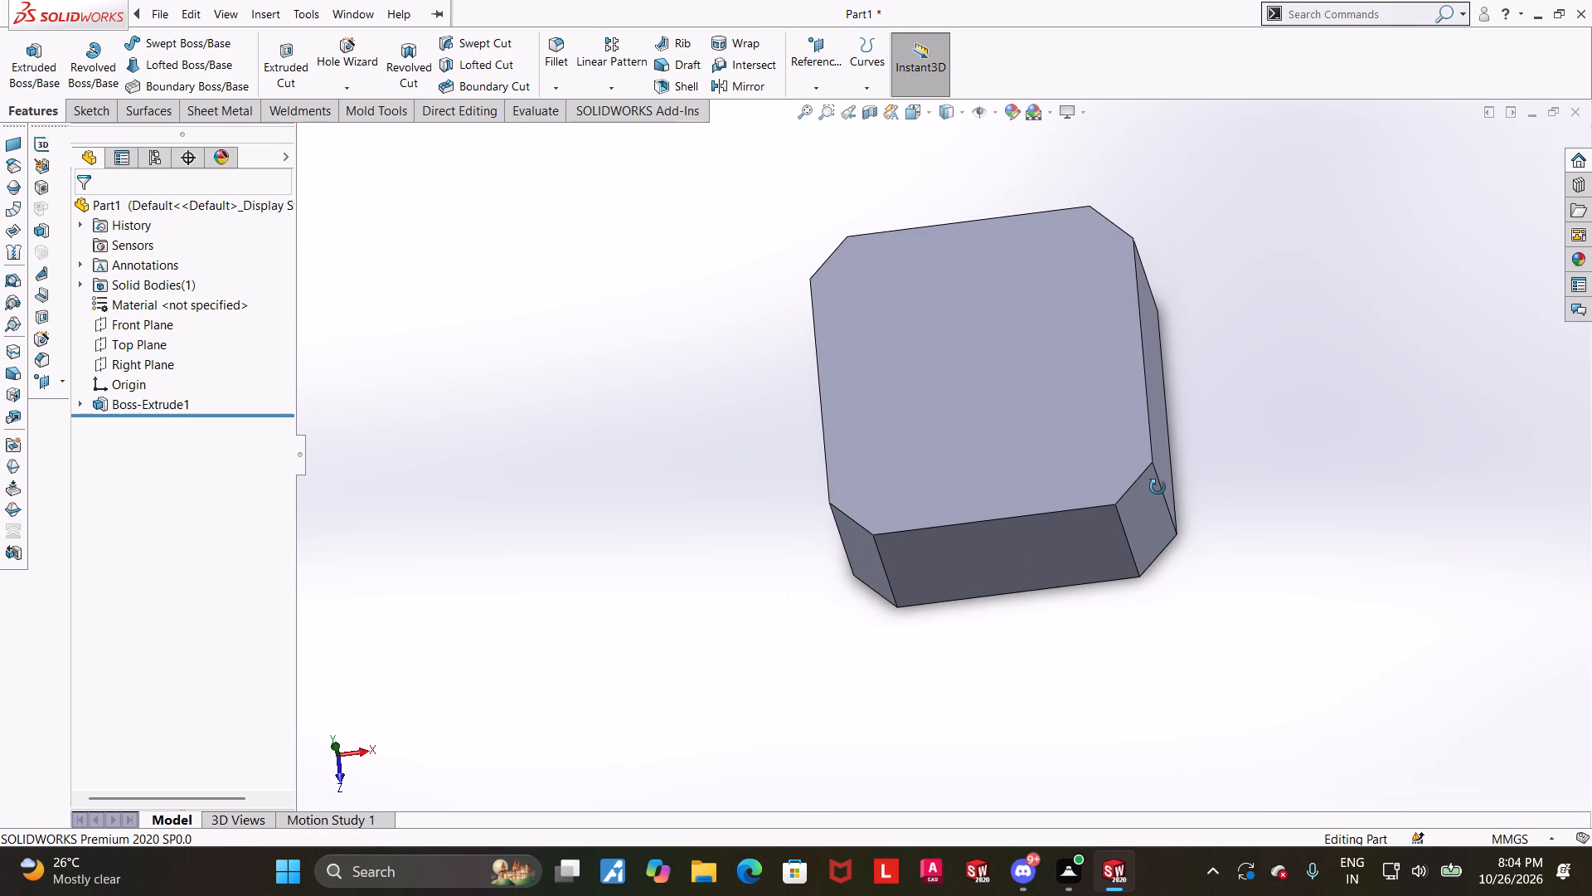
{"action": "middle_click_drag", "start_coordinate": [1158, 487], "coordinate": [1167, 475]}
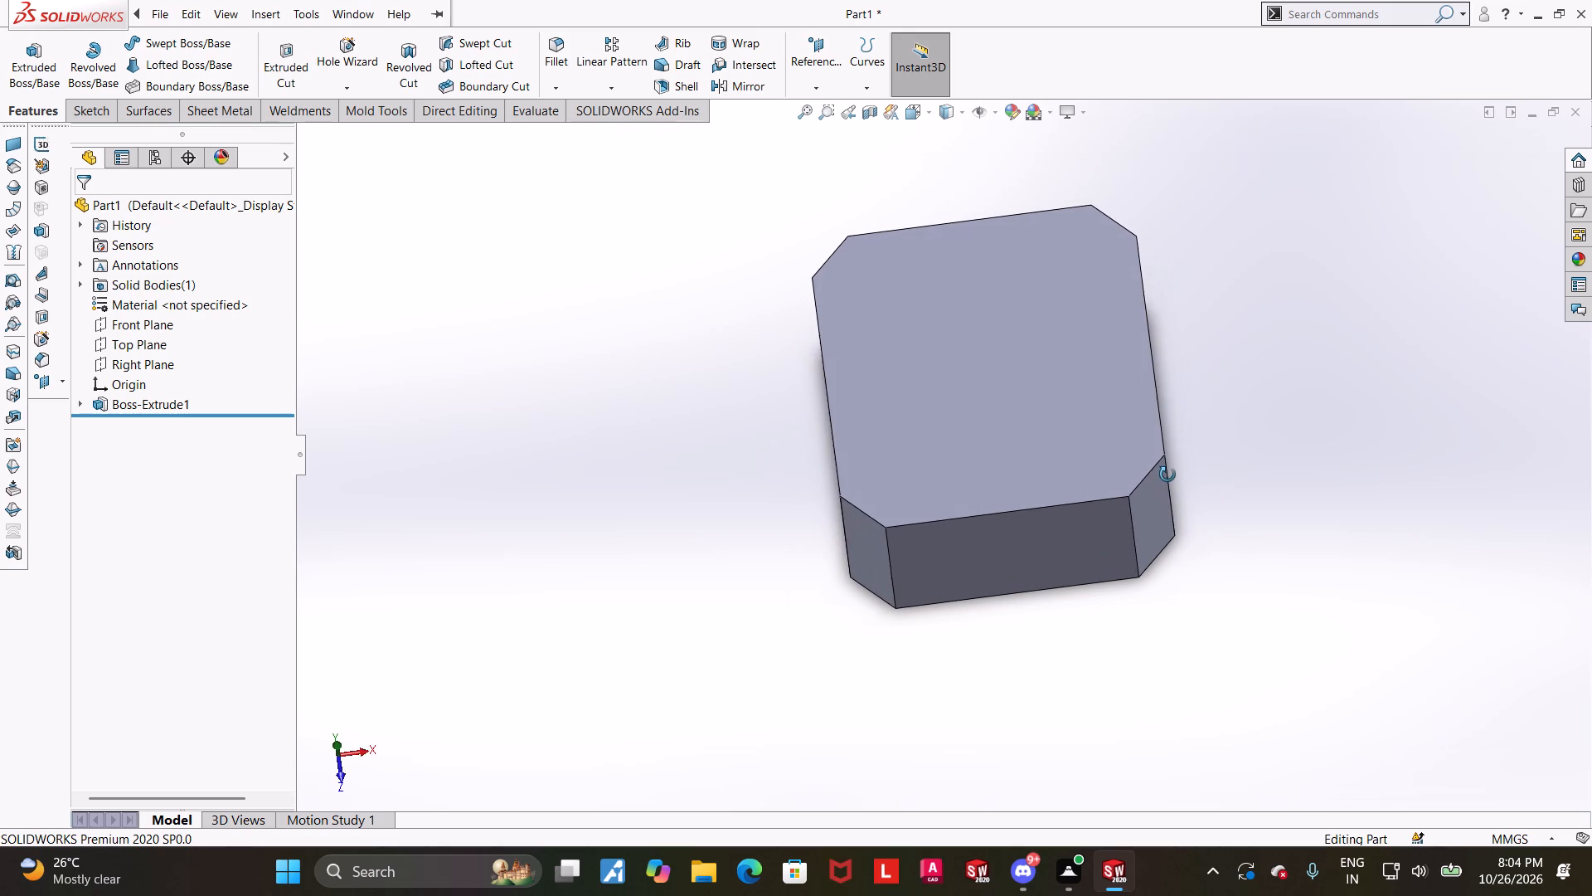
{"action": "middle_click_drag", "start_coordinate": [1167, 475], "coordinate": [1172, 475]}
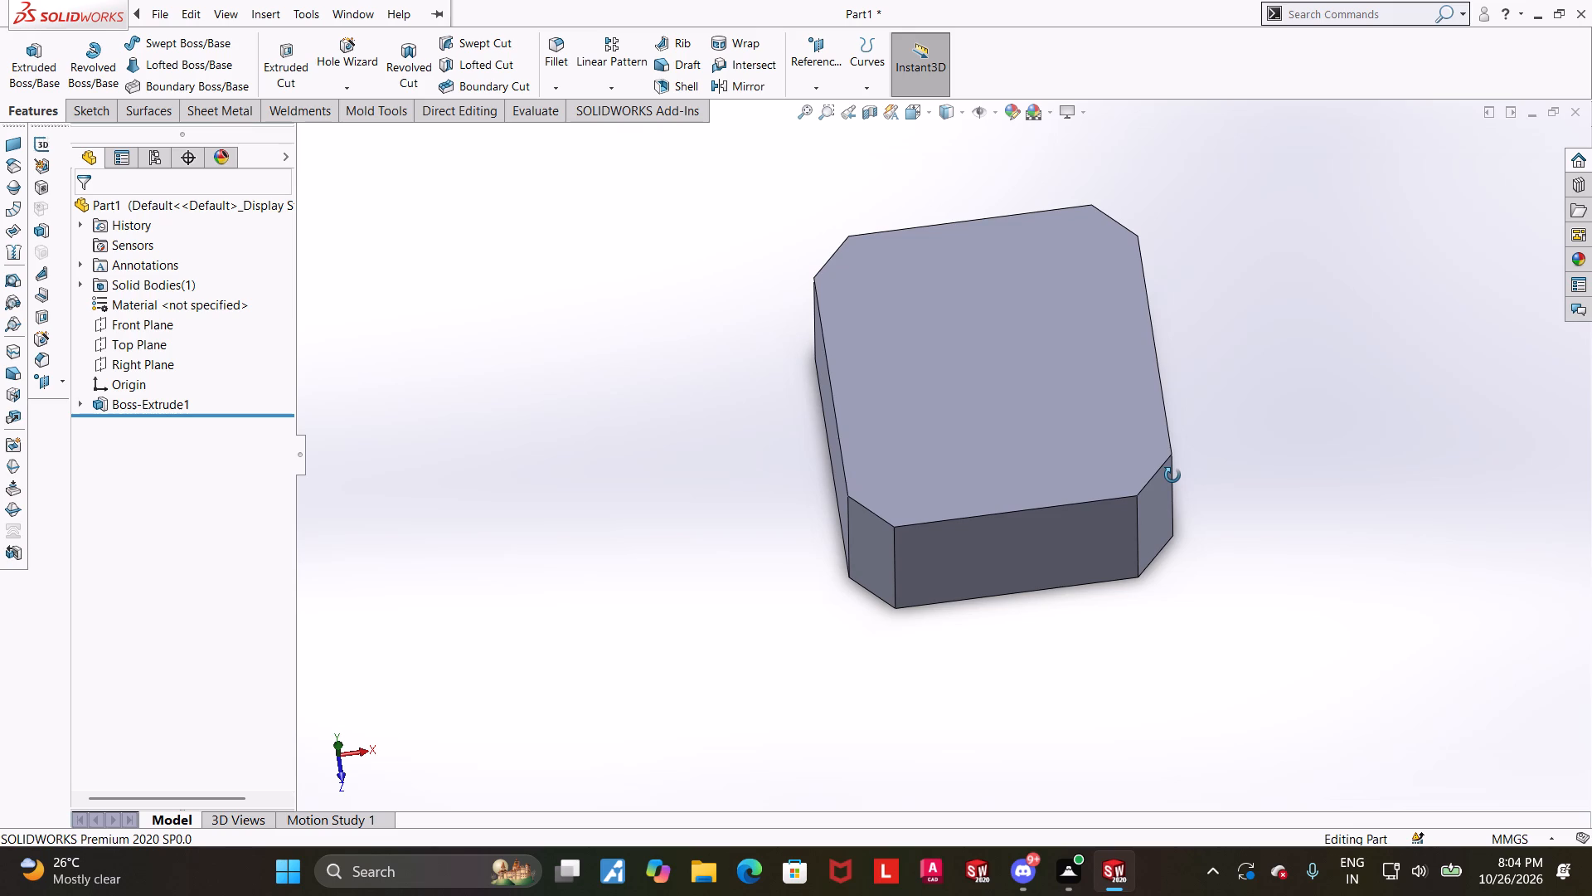
{"action": "middle_click_drag", "start_coordinate": [1172, 475], "coordinate": [1170, 475]}
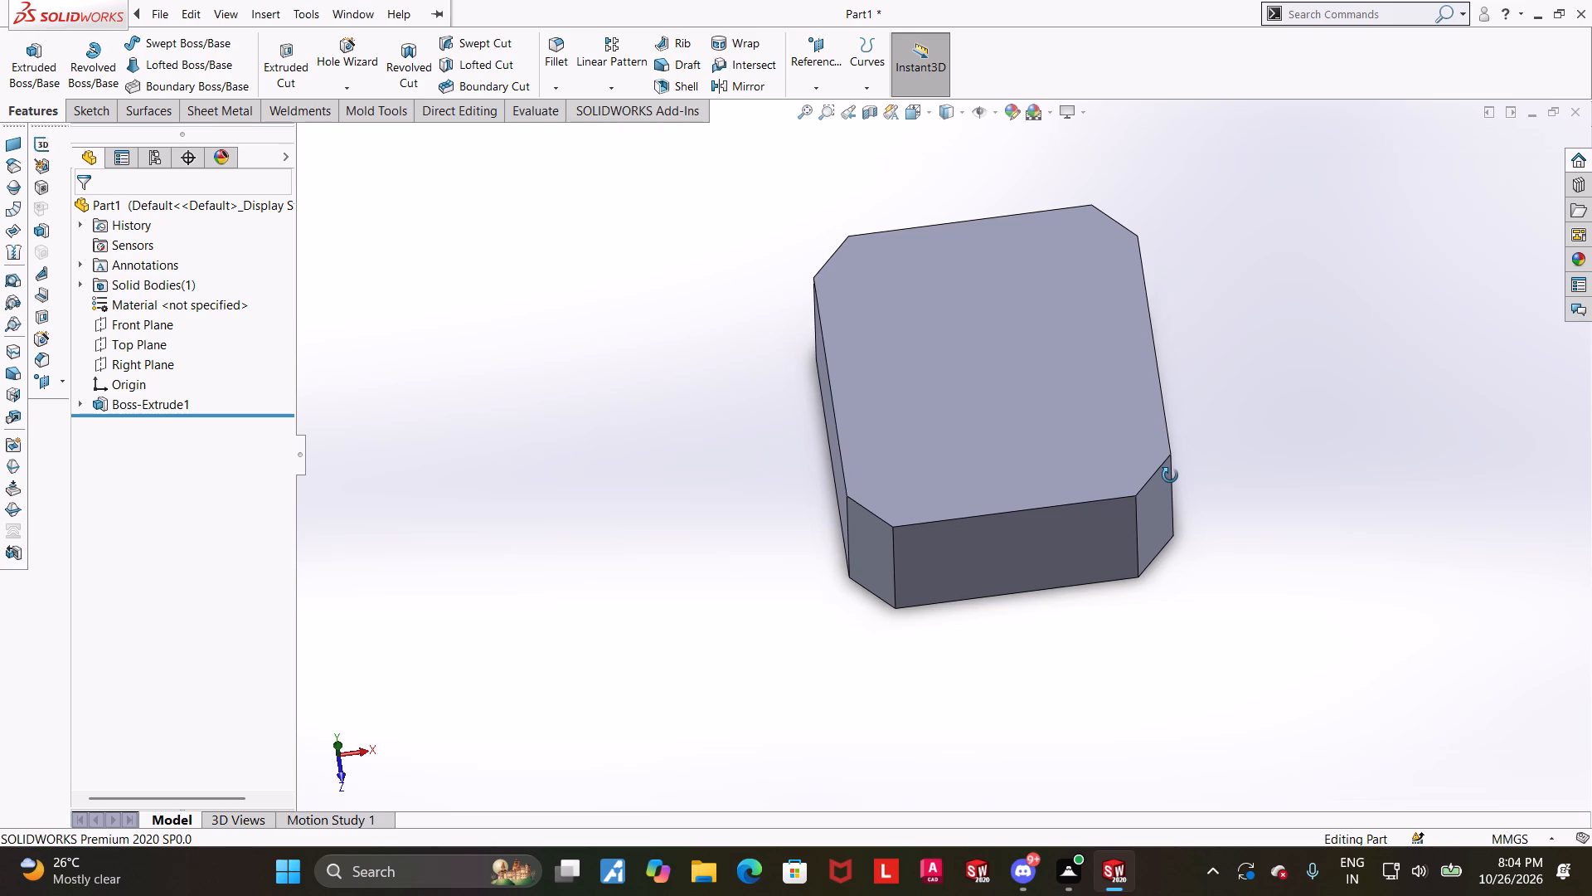
{"action": "middle_click_drag", "start_coordinate": [1170, 475], "coordinate": [1172, 479]}
{"action": "scroll", "coordinate": [1152, 483], "scroll_direction": "up", "scroll_amount": 1}
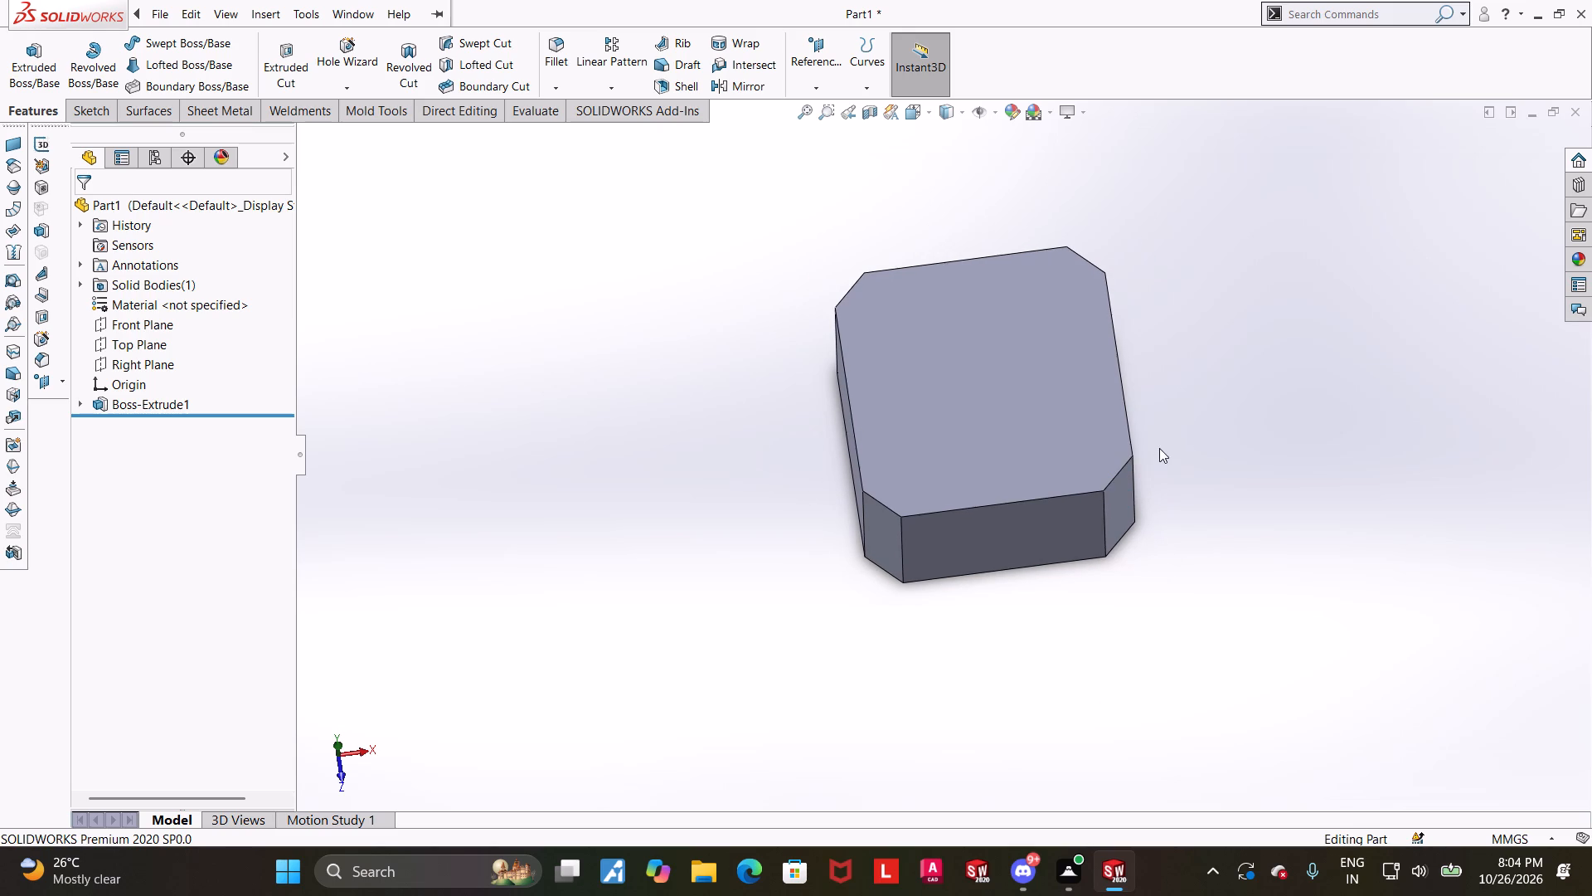
{"action": "scroll", "coordinate": [1193, 446], "scroll_direction": "up", "scroll_amount": 2}
{"action": "middle_click_drag", "start_coordinate": [1023, 465], "coordinate": [1028, 416]}
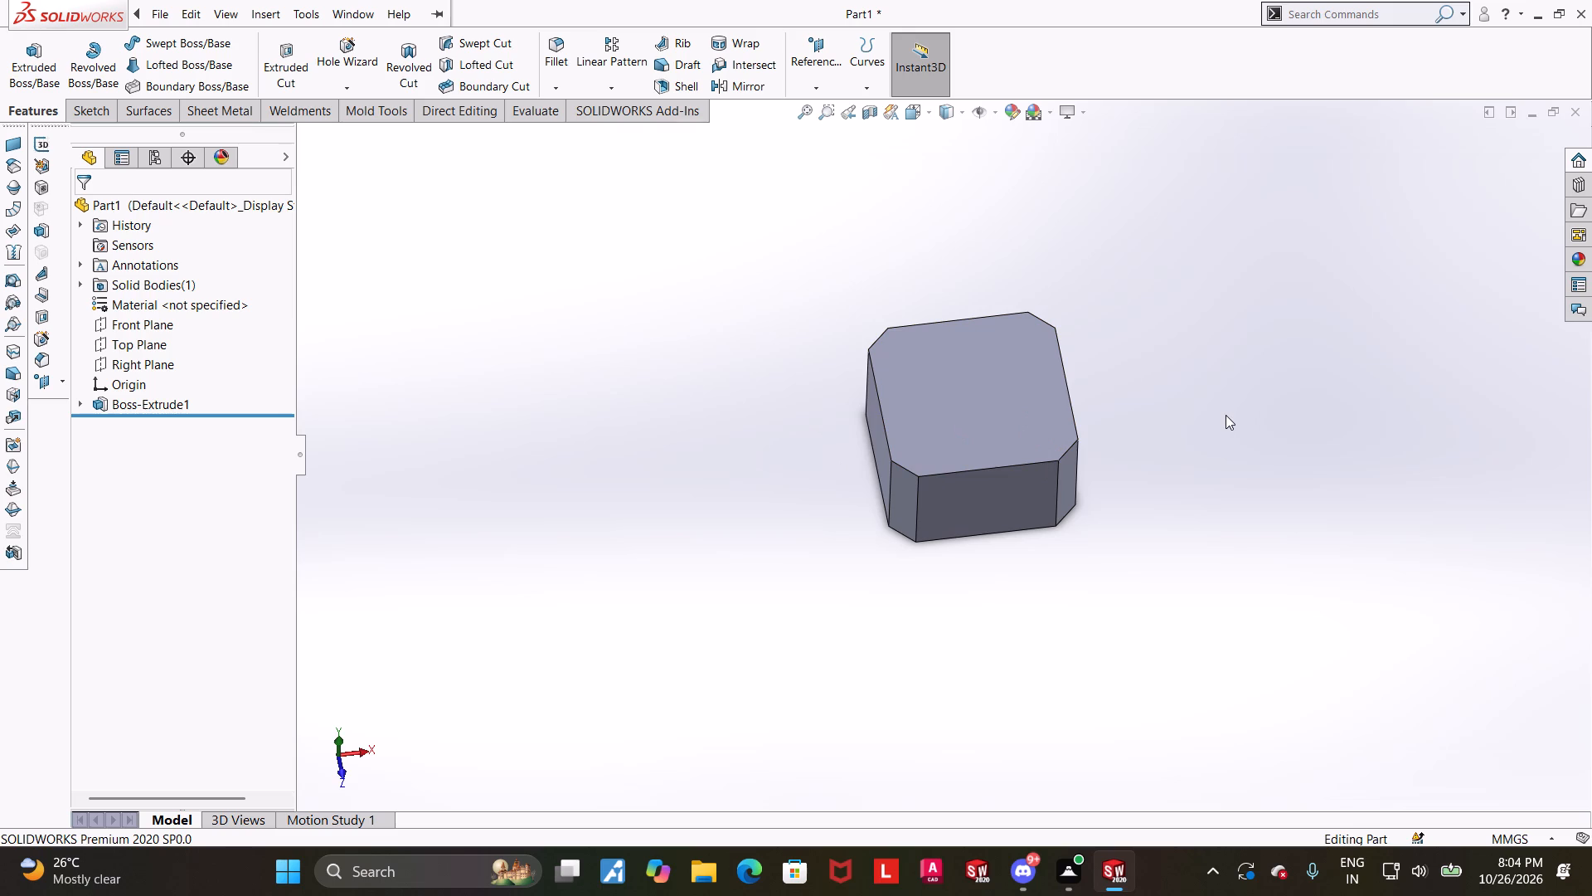
Start a sketch on the block's top face and draw a circle about 116 mm in diameter centred on the origin.
{"action": "left_click", "coordinate": [988, 391]}
{"action": "left_click", "coordinate": [1054, 346]}
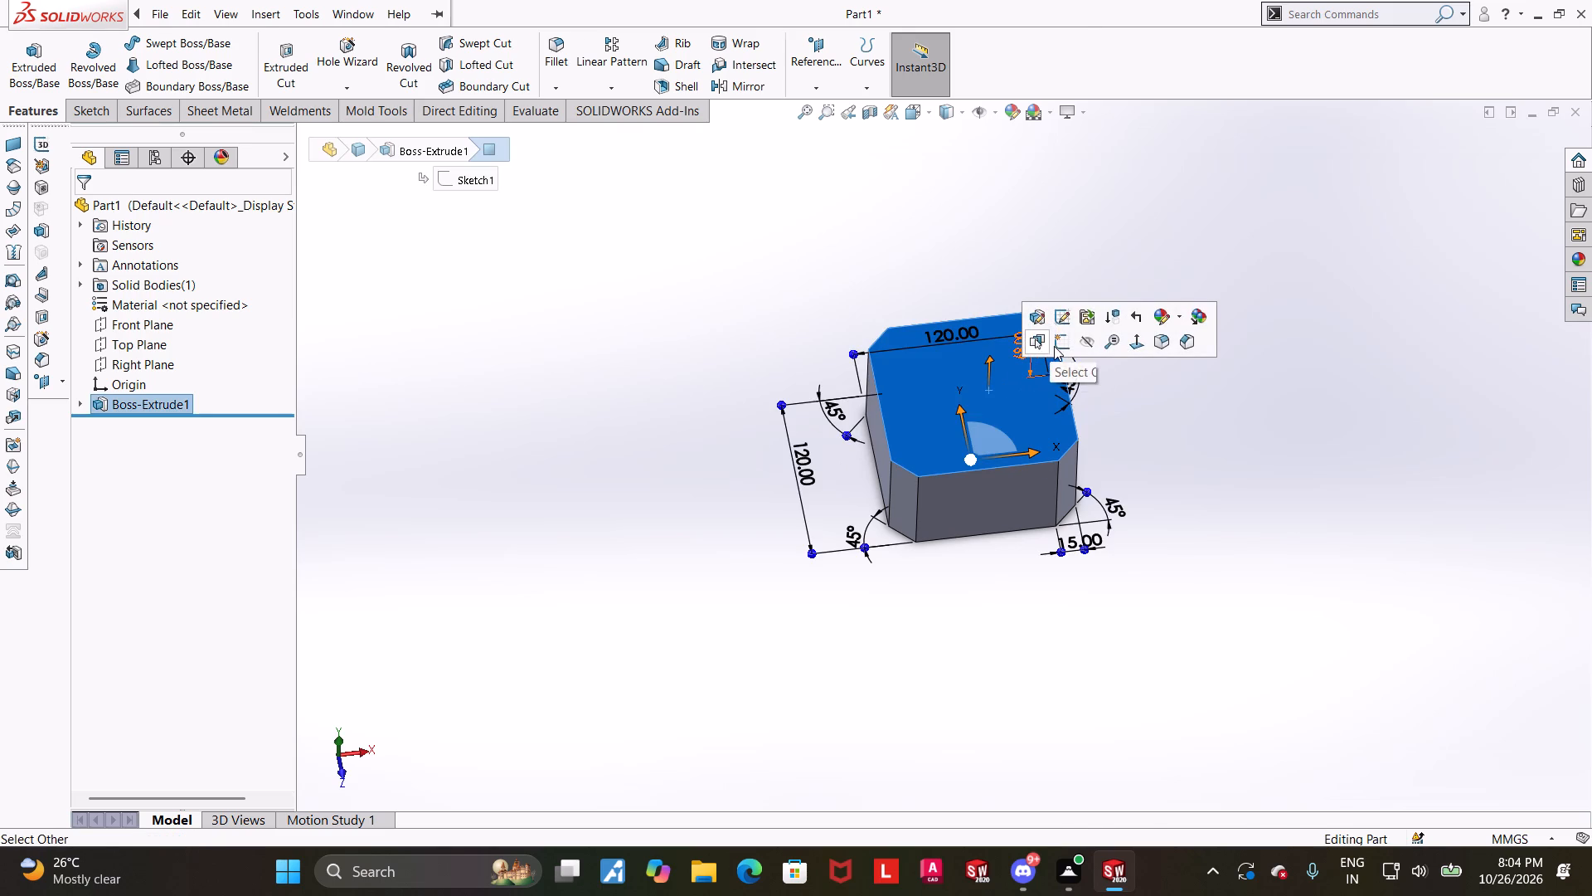
{"action": "left_click", "coordinate": [114, 427]}
{"action": "left_click", "coordinate": [157, 403]}
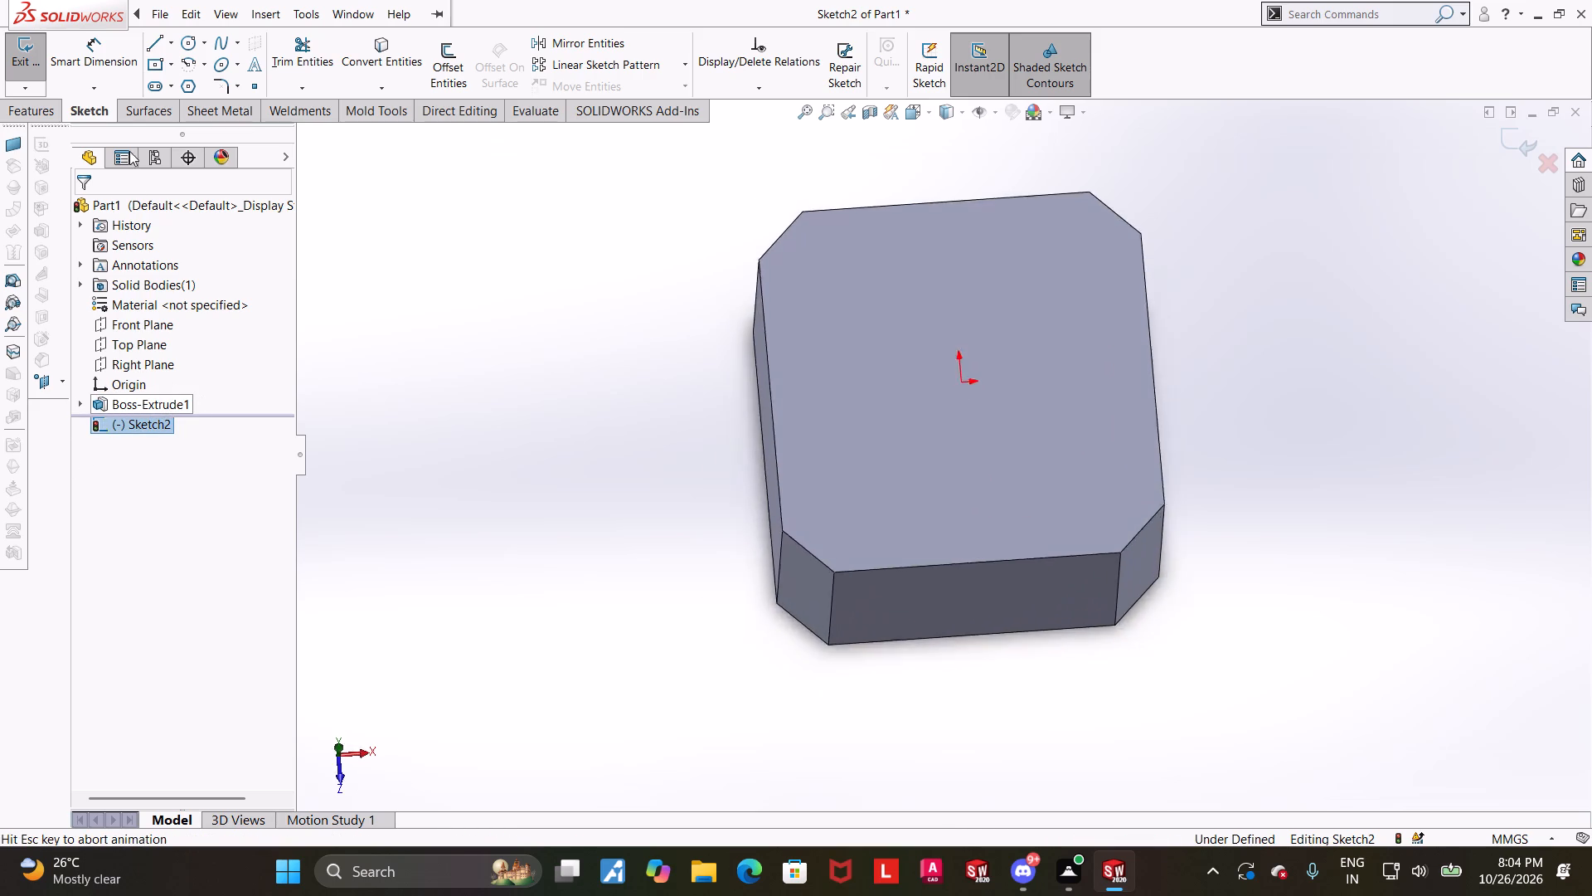
{"action": "left_click", "coordinate": [189, 41]}
{"action": "scroll", "coordinate": [1237, 564], "scroll_direction": "up", "scroll_amount": 1}
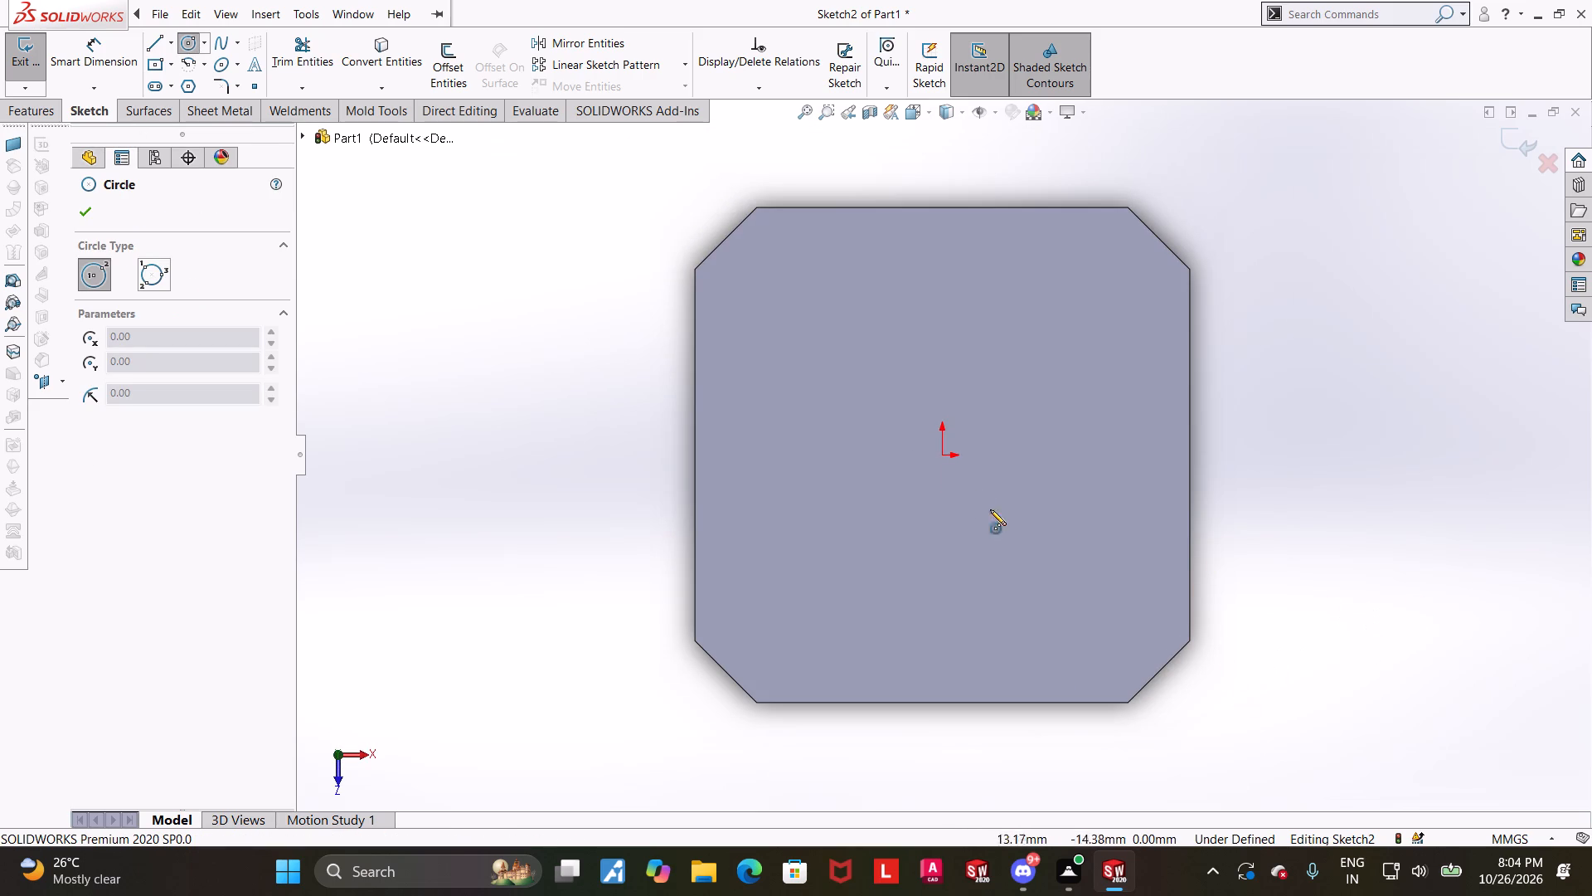
{"action": "left_click", "coordinate": [941, 456]}
{"action": "left_click", "coordinate": [1132, 310]}
{"action": "key", "text": "Escape"}
Dimension the circle's diameter as 115 mm.
{"action": "left_click", "coordinate": [95, 61]}
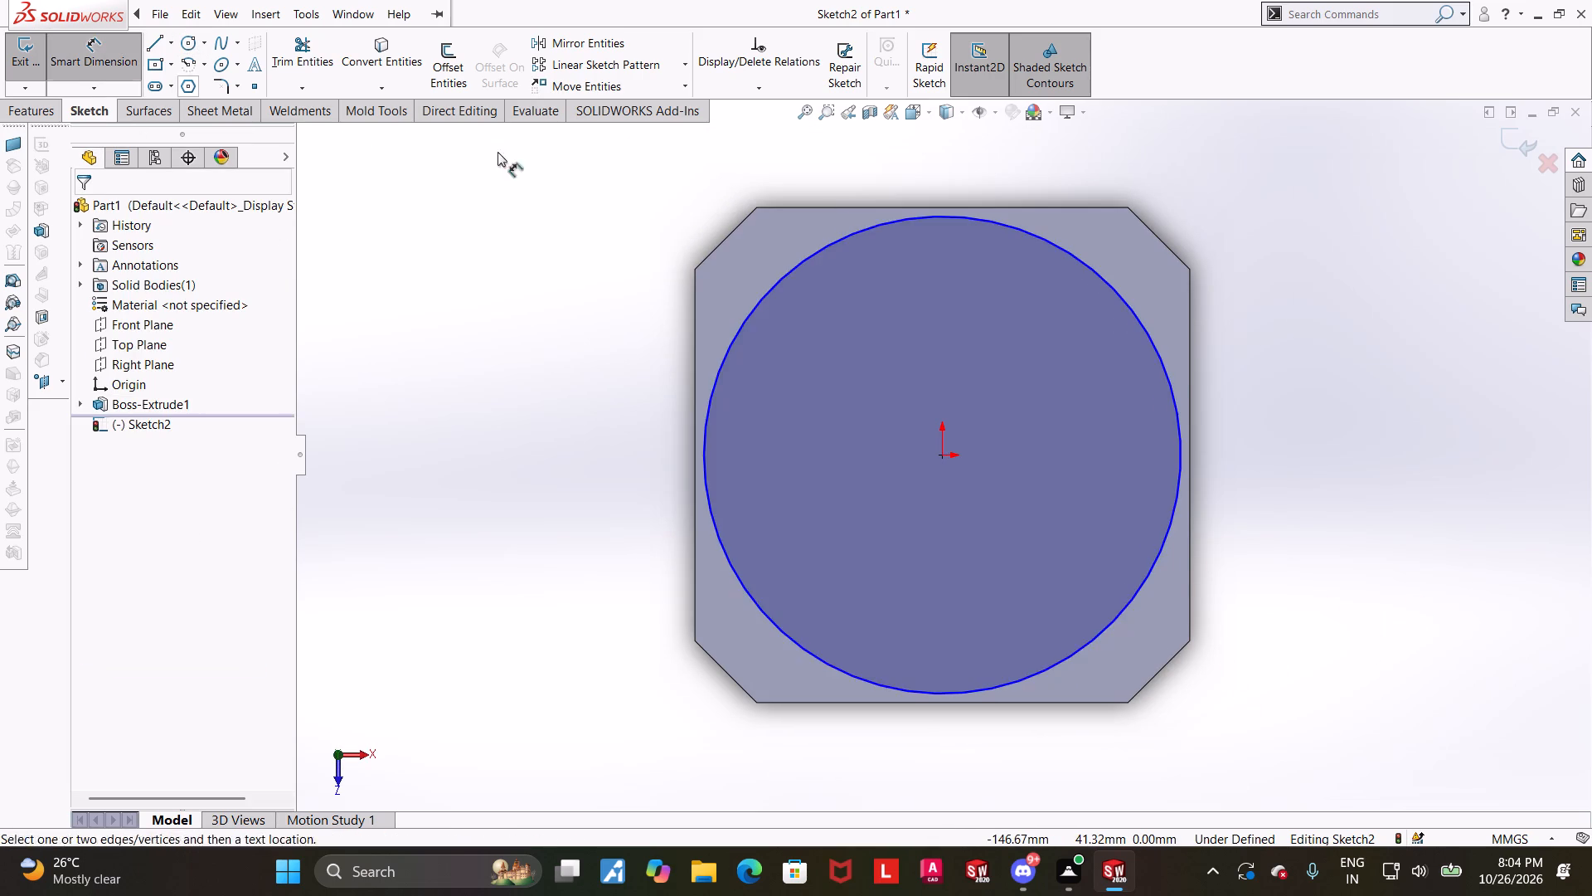
{"action": "scroll", "coordinate": [1077, 232], "scroll_direction": "up", "scroll_amount": 2}
{"action": "left_click", "coordinate": [995, 297]}
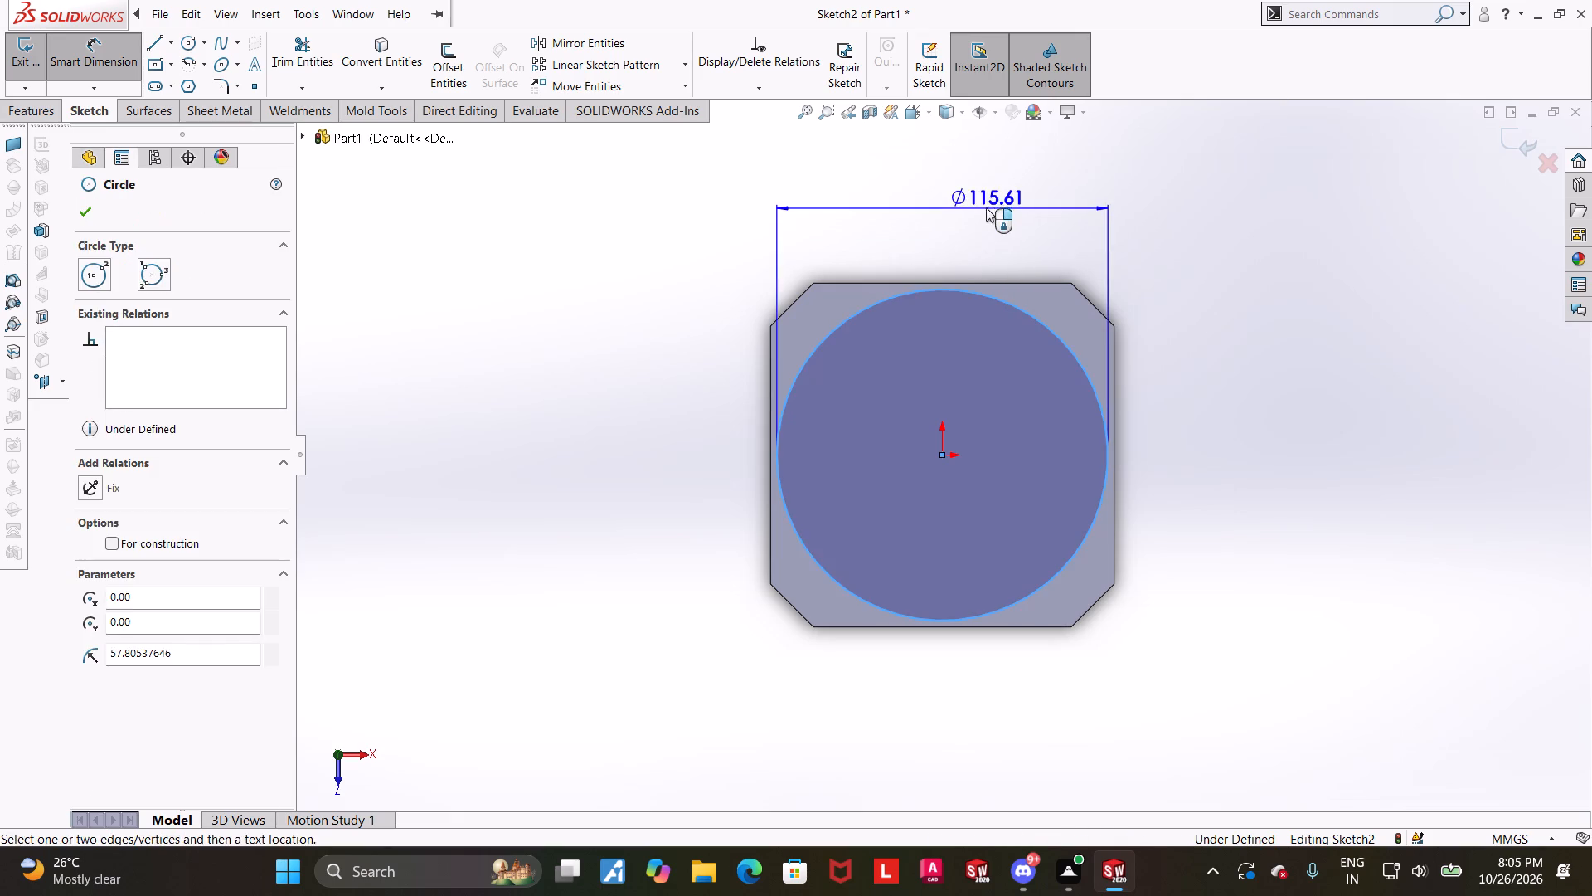
{"action": "left_click", "coordinate": [986, 207]}
{"action": "type", "text": "115"}
{"action": "key", "text": "Return"}
{"action": "key", "text": "Escape"}
{"action": "key", "text": "Escape"}
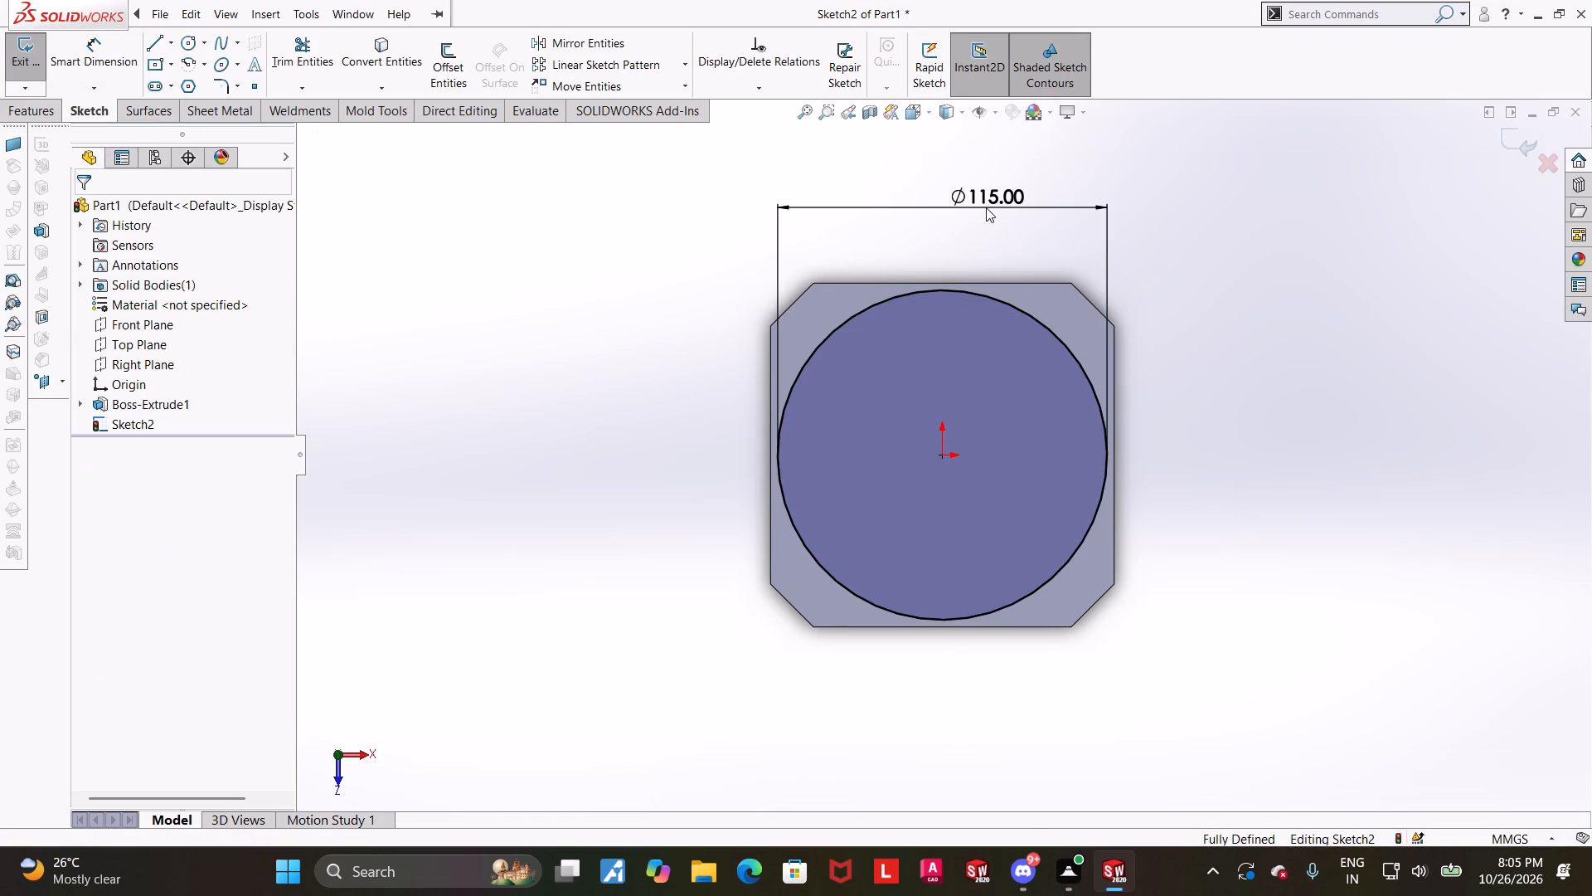
{"action": "left_click", "coordinate": [1390, 270]}
Convert the 115 mm circle to construction geometry.
{"action": "scroll", "coordinate": [1115, 316], "scroll_direction": "up", "scroll_amount": 1}
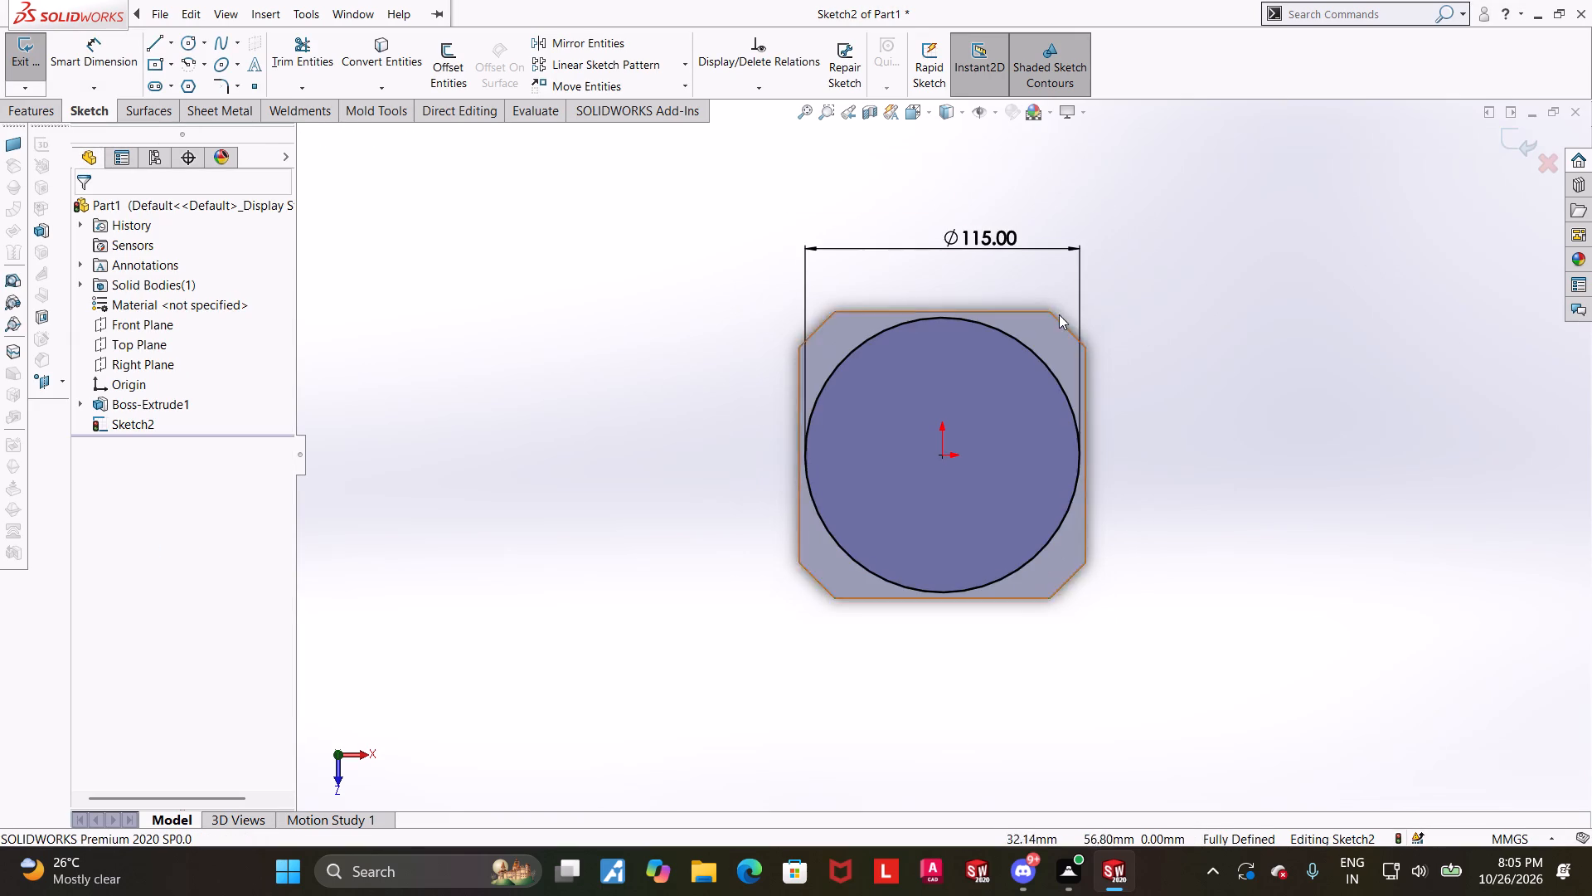
{"action": "left_click", "coordinate": [1230, 305]}
{"action": "left_click", "coordinate": [1012, 339]}
{"action": "left_click", "coordinate": [1085, 294]}
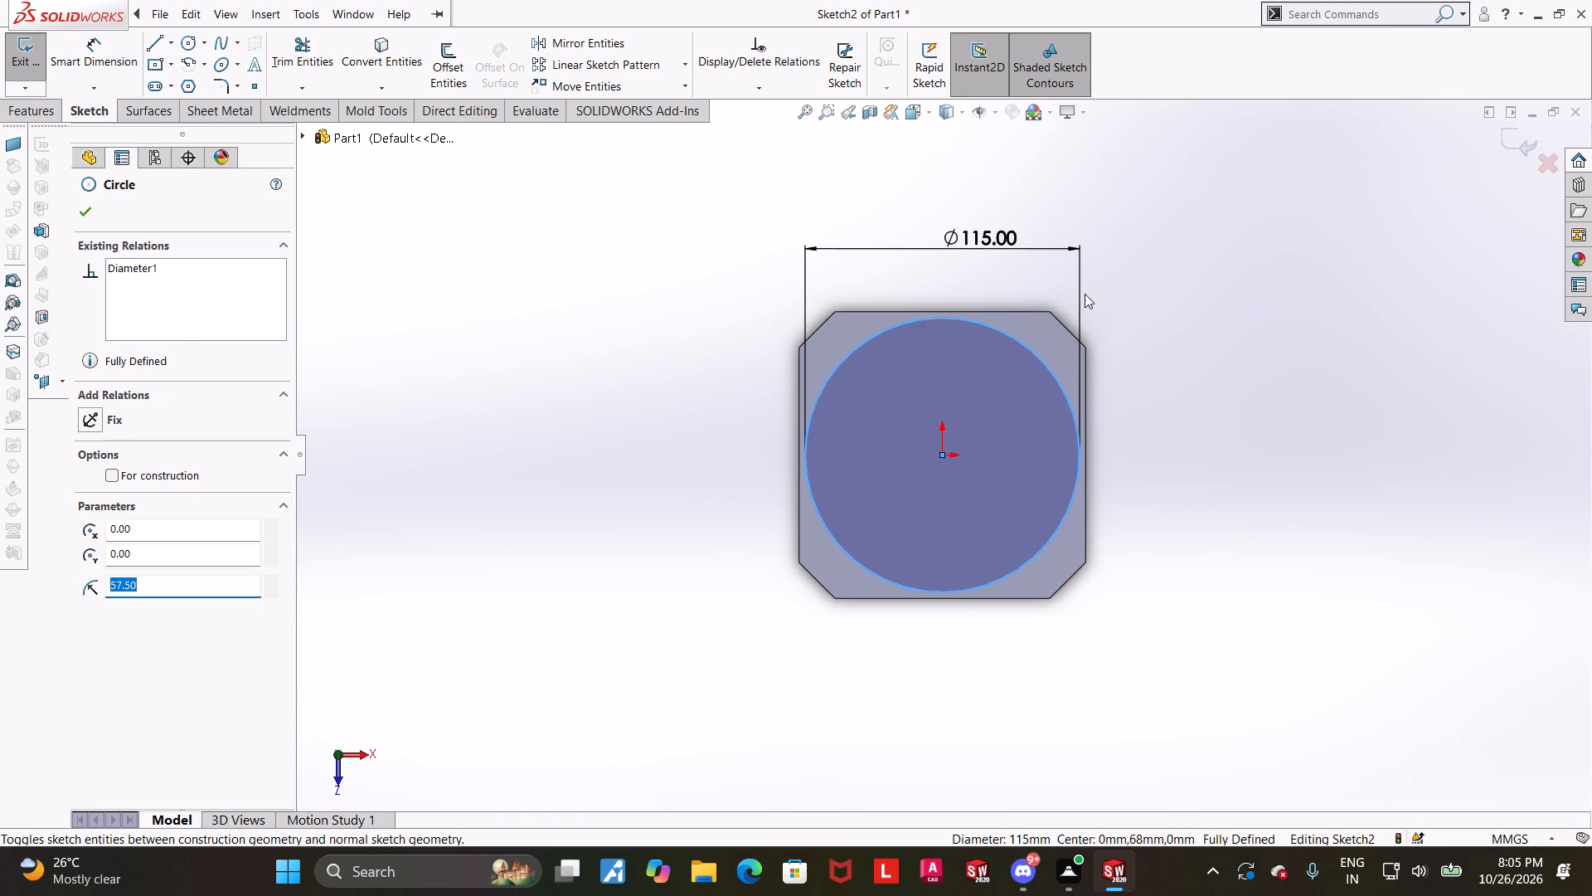
{"action": "key", "text": "Escape"}
Sketch a small circle centred on the 115 mm construction circle, near the block's upper-right cut corner.
{"action": "left_click", "coordinate": [185, 46]}
{"action": "scroll", "coordinate": [1065, 370], "scroll_direction": "up", "scroll_amount": 1}
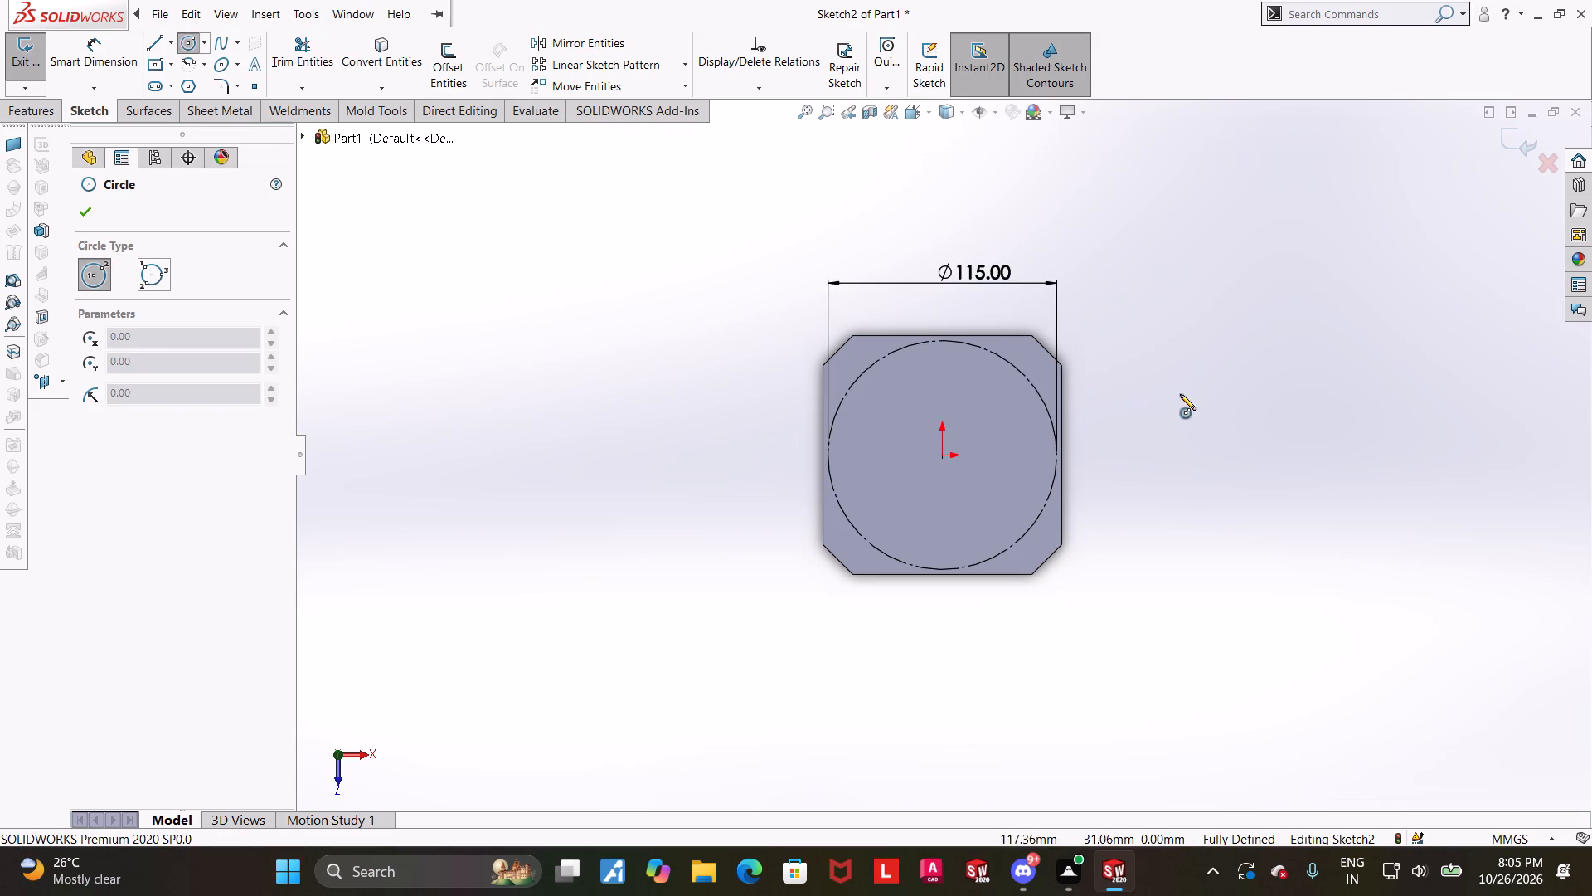
{"action": "scroll", "coordinate": [1336, 441], "scroll_direction": "down", "scroll_amount": 1}
{"action": "scroll", "coordinate": [944, 362], "scroll_direction": "down", "scroll_amount": 1}
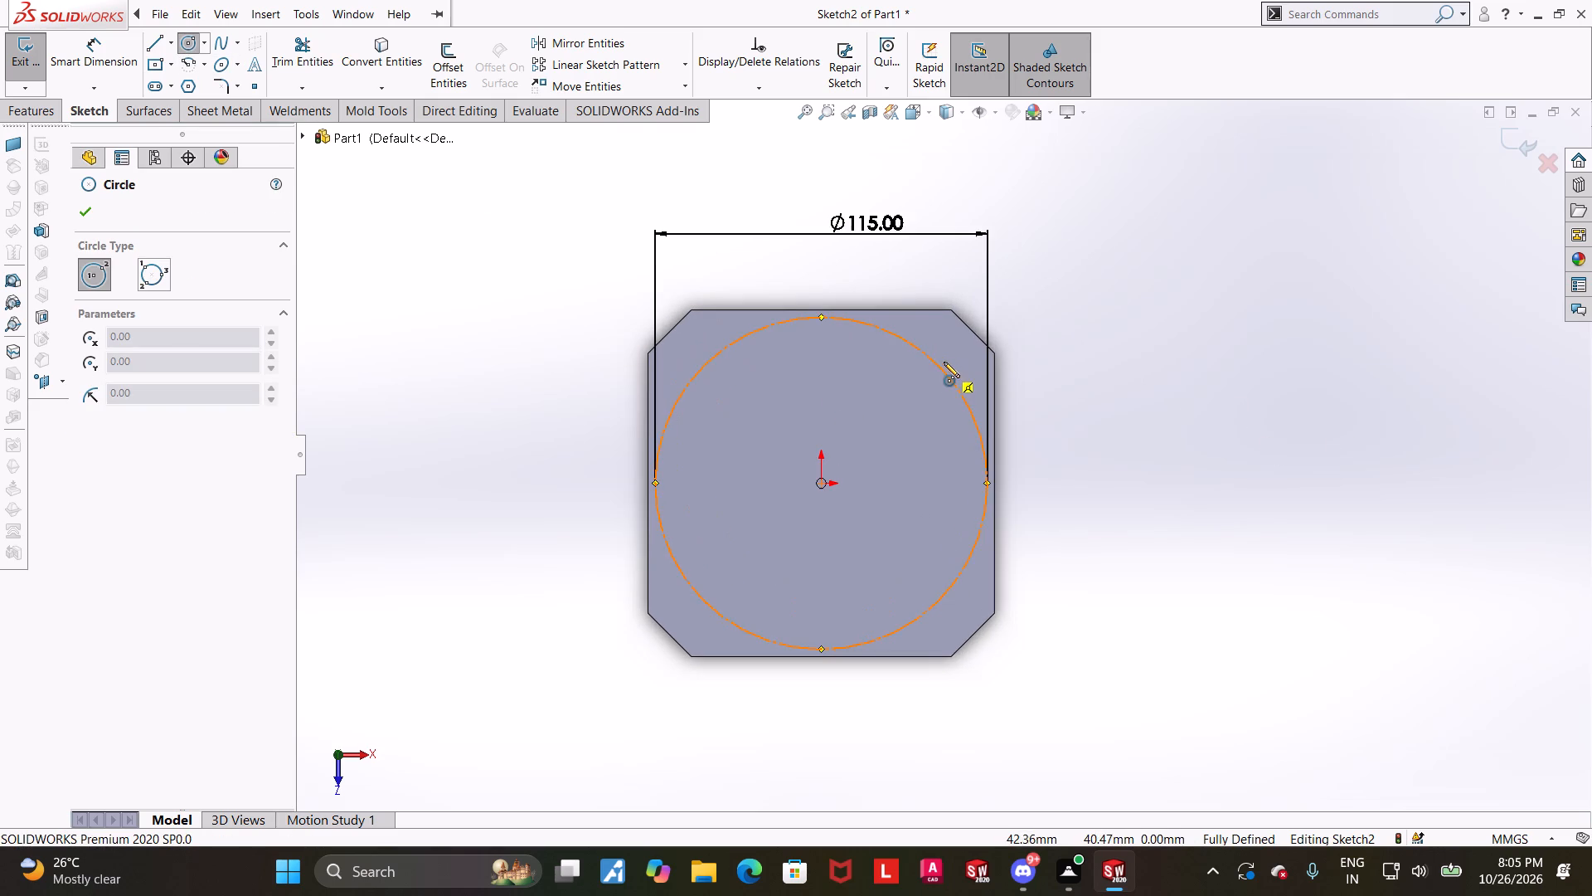
{"action": "left_click", "coordinate": [947, 378]}
{"action": "left_click", "coordinate": [969, 353]}
{"action": "key", "text": "Escape"}
{"action": "key", "text": "Escape"}
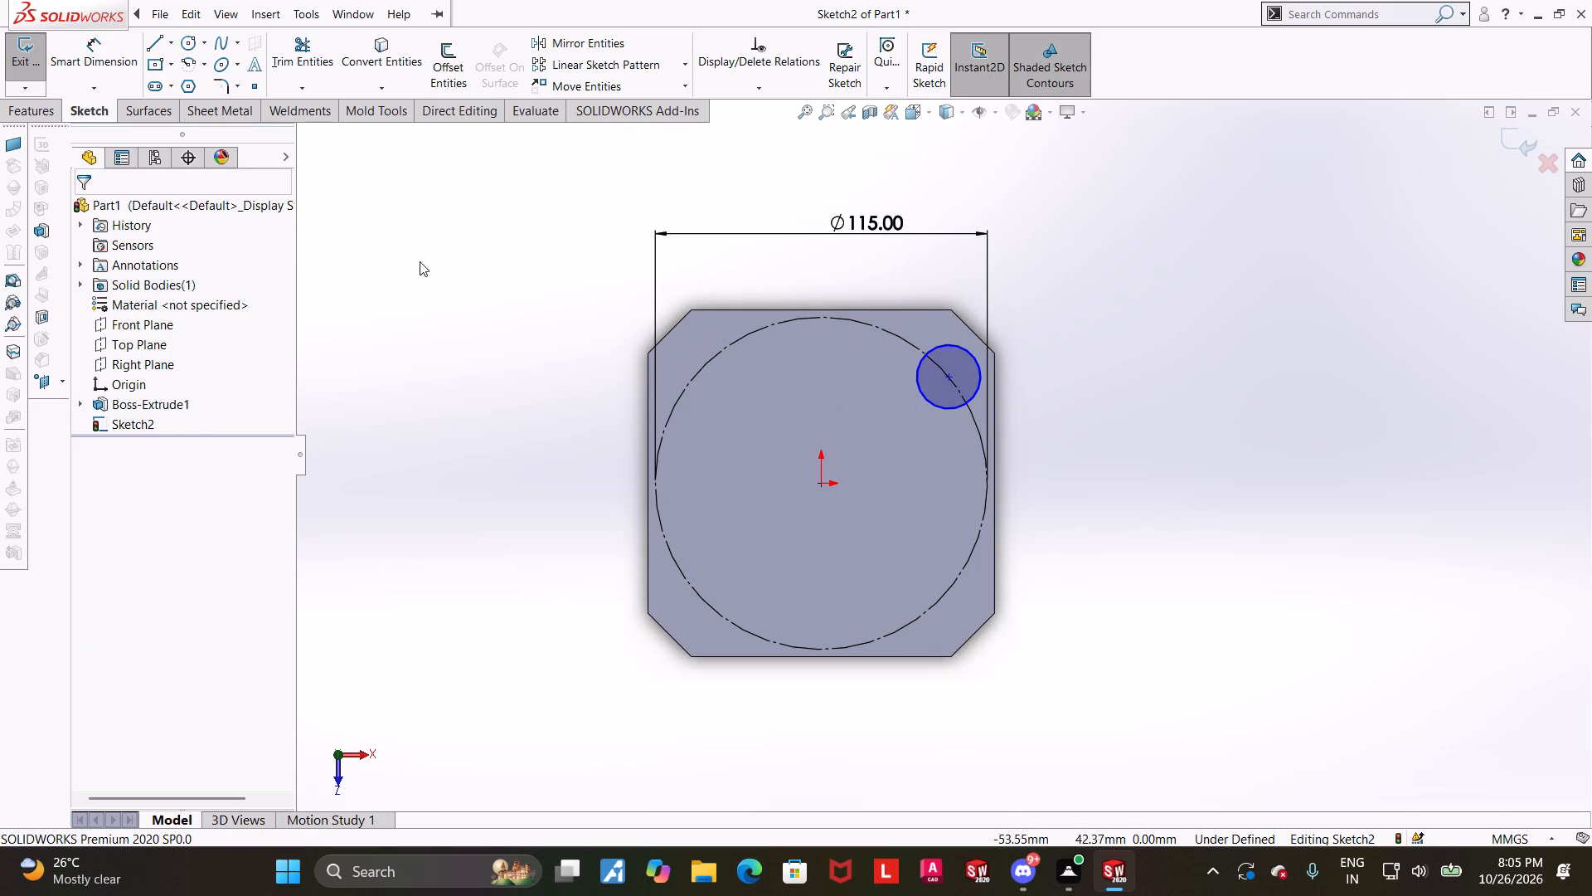
{"action": "key", "text": "Escape"}
Draw a centerline from the origin to the small circle's centre.
{"action": "left_click", "coordinate": [173, 38]}
{"action": "left_click", "coordinate": [171, 83]}
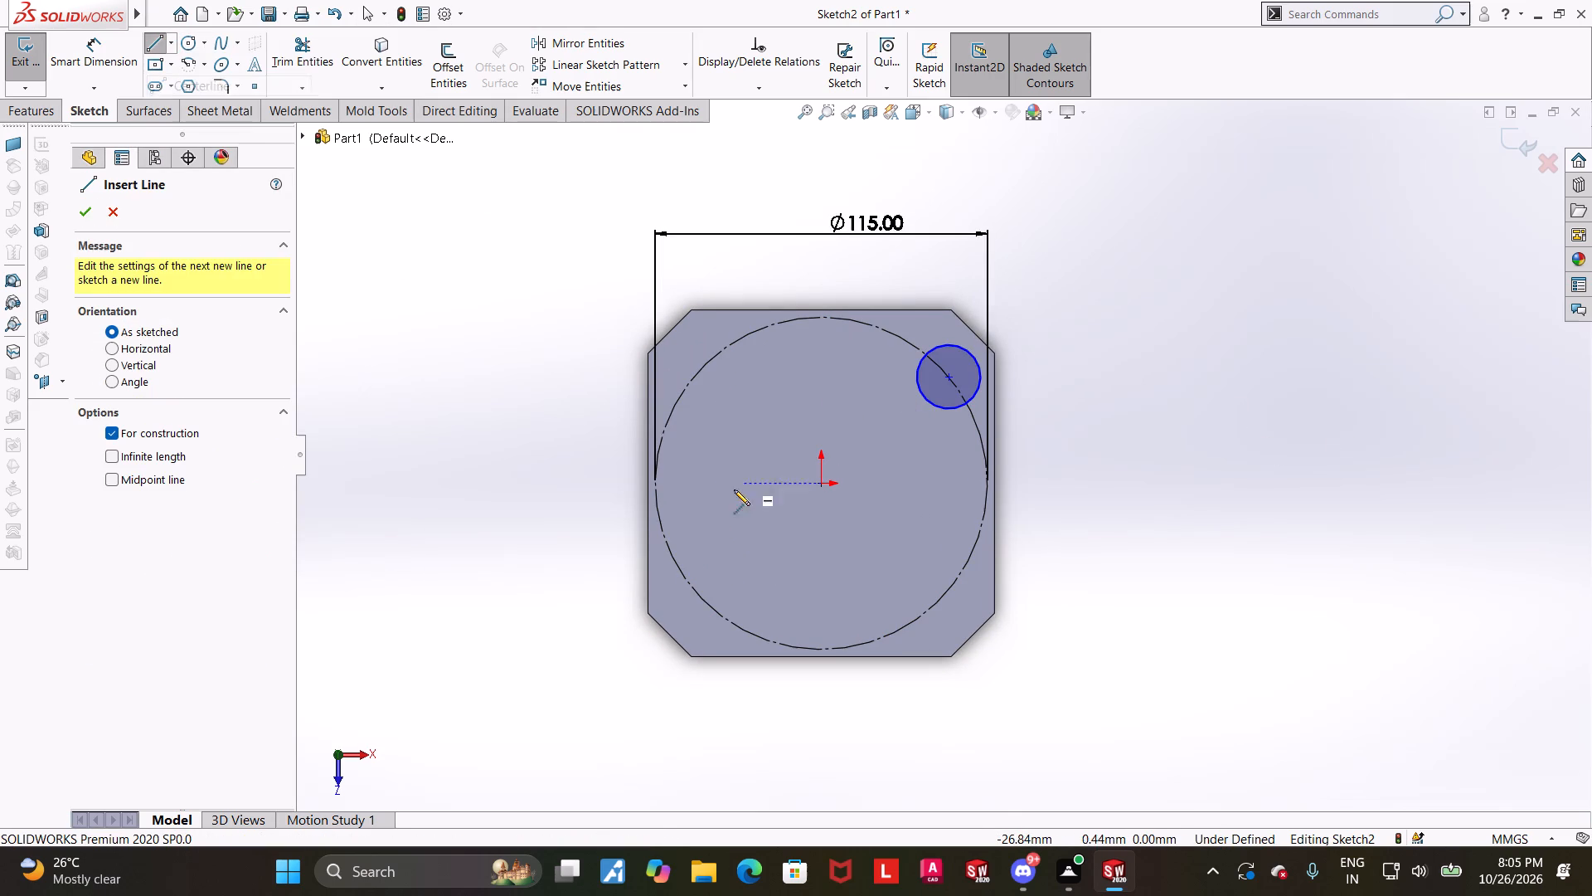
{"action": "left_click", "coordinate": [822, 484]}
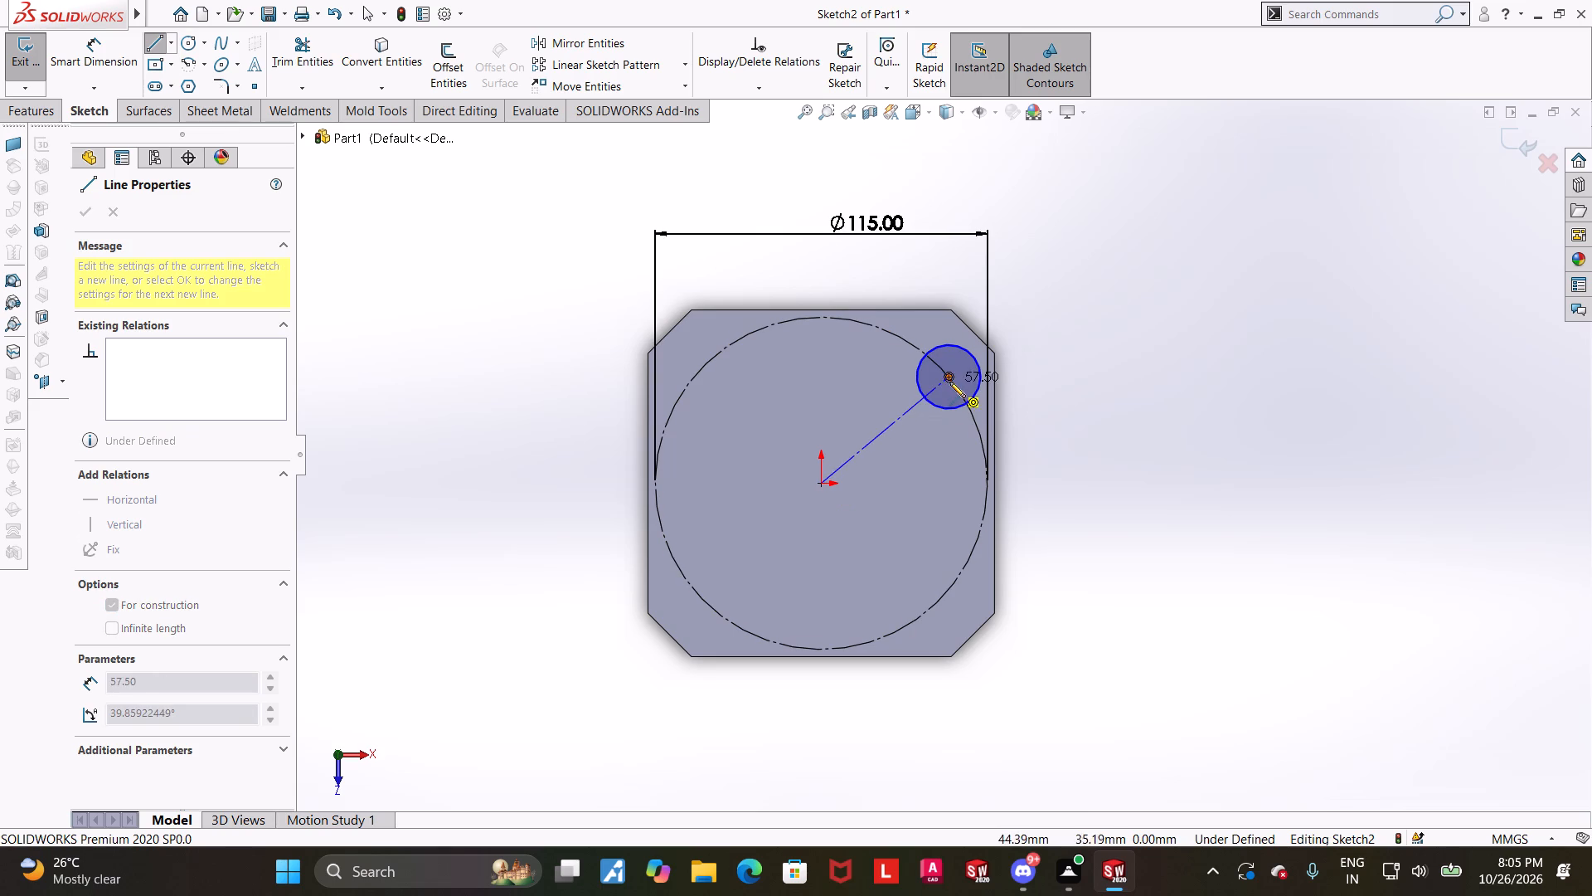
{"action": "left_click", "coordinate": [949, 382]}
{"action": "key", "text": "Escape"}
{"action": "key", "text": "Escape"}
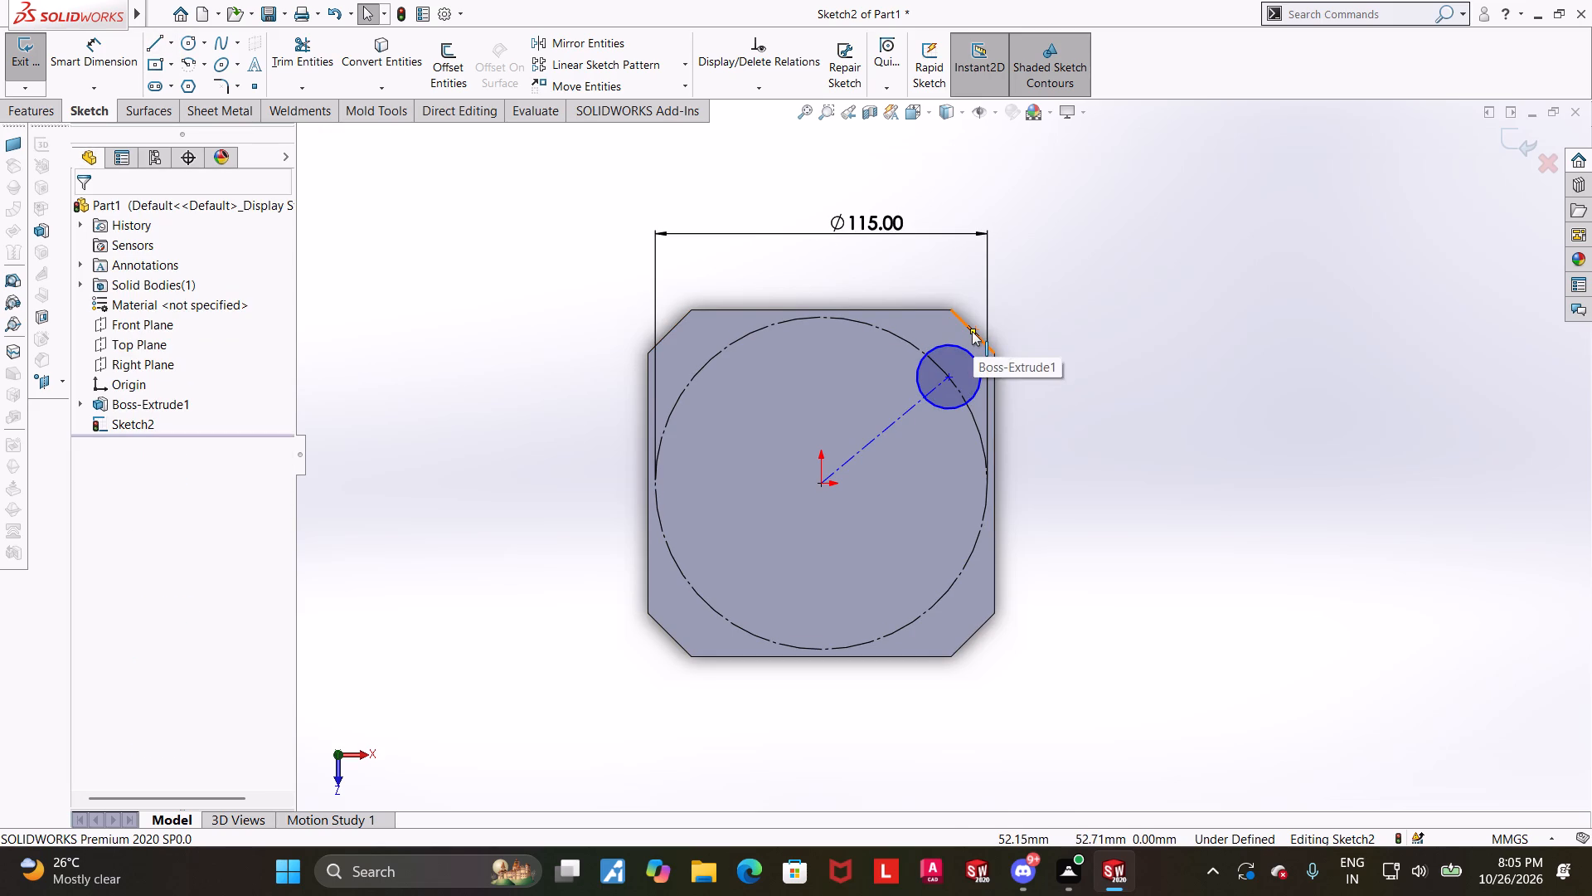
Draw a centerline from the small circle's centre to the midpoint of the block's upper-right cut-corner edge.
{"action": "left_click", "coordinate": [972, 331]}
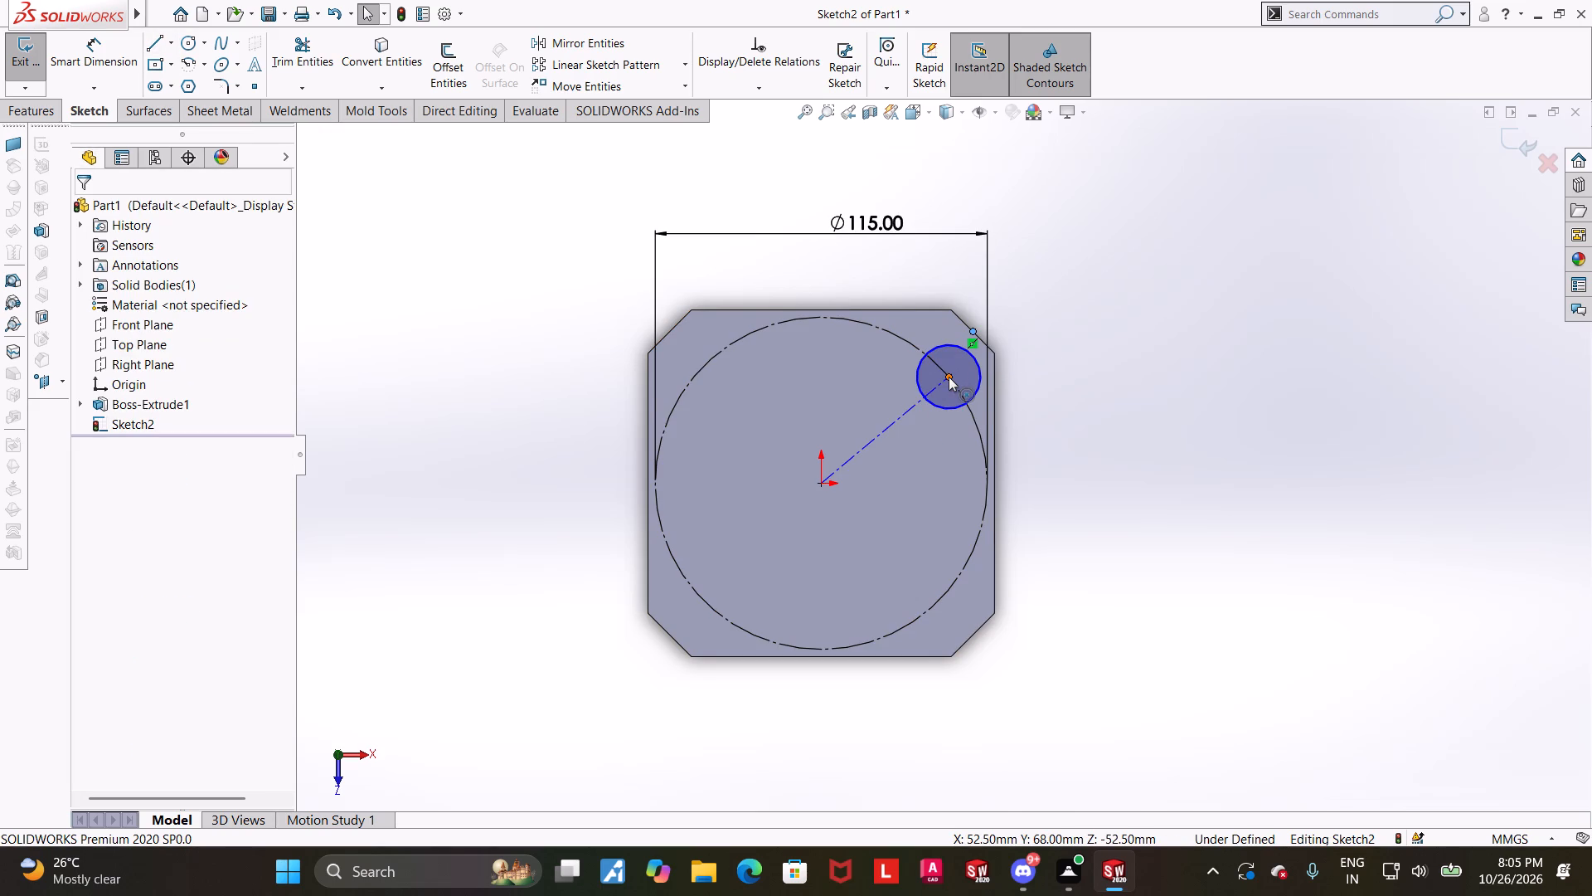
{"action": "key", "text": "Escape"}
{"action": "key", "text": "Escape"}
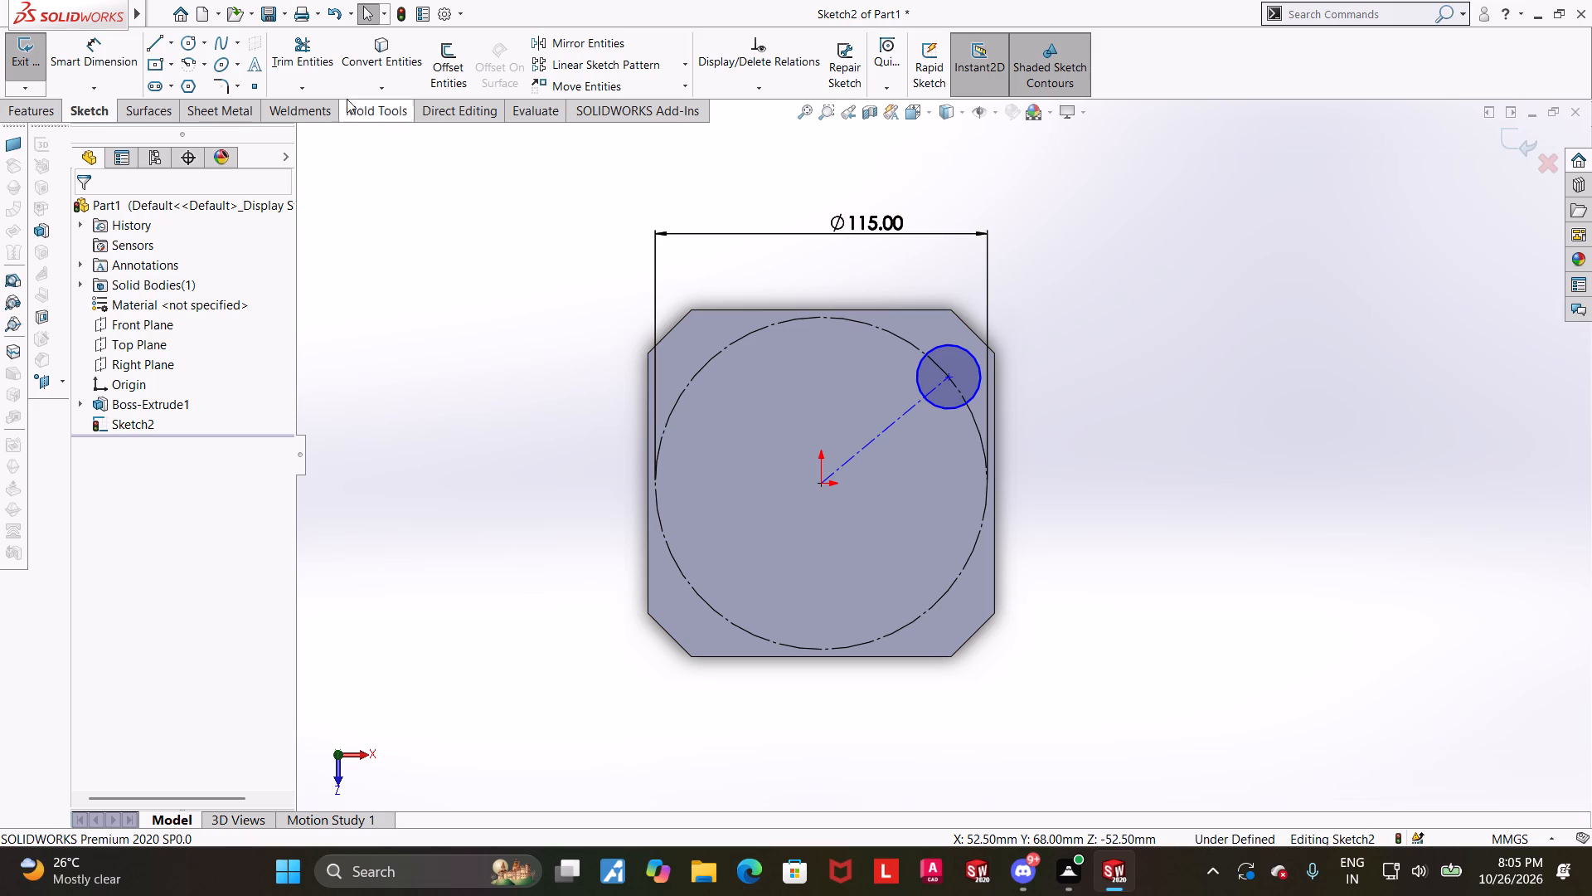
{"action": "left_click", "coordinate": [167, 50]}
{"action": "left_click", "coordinate": [181, 78]}
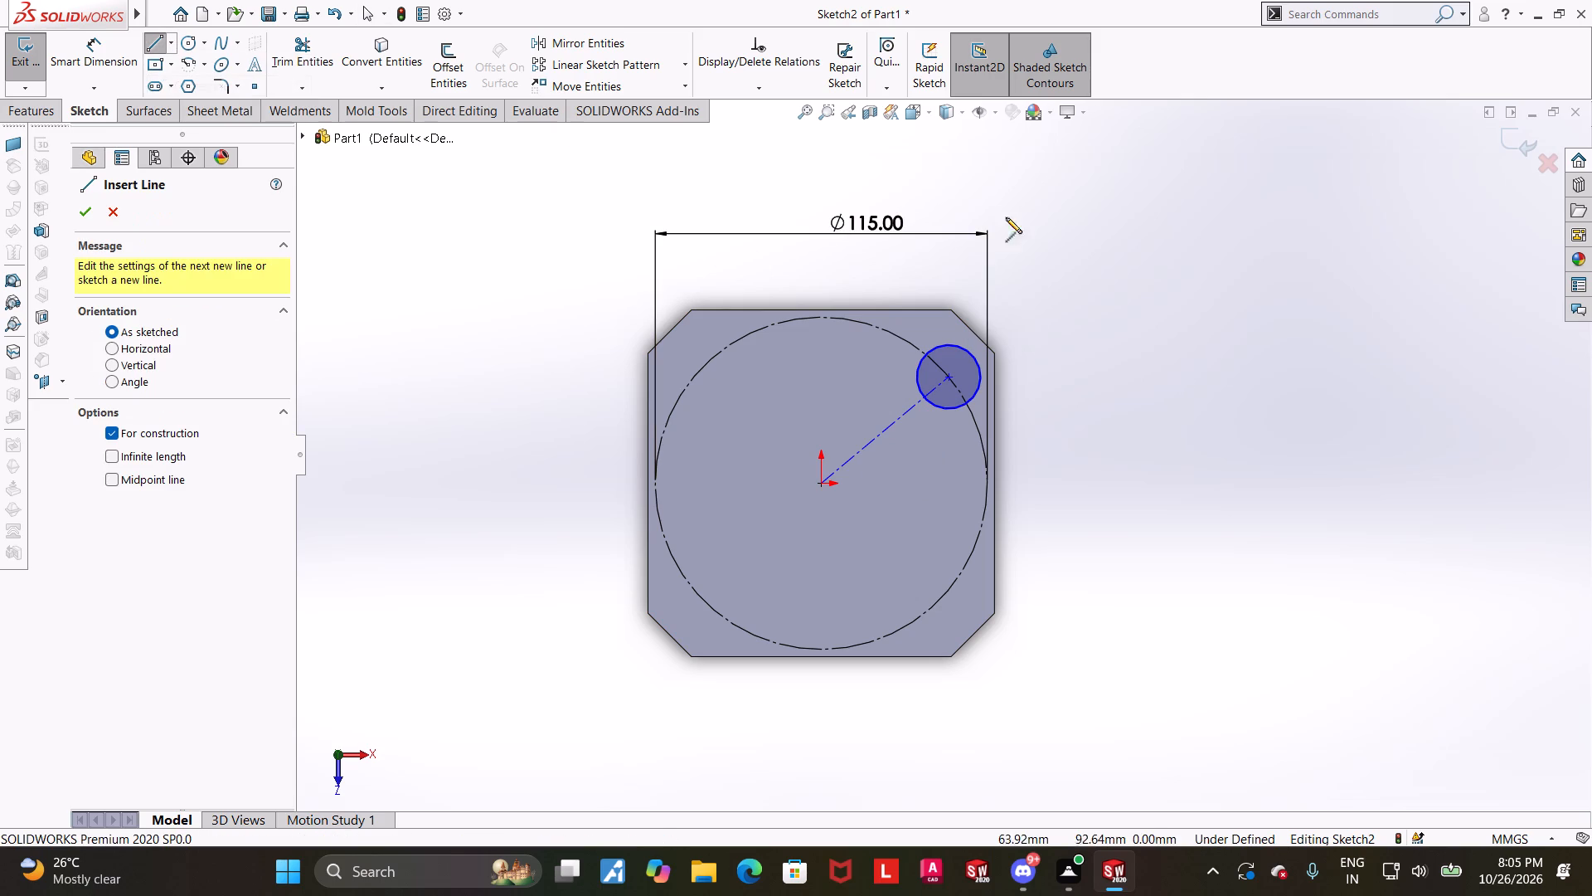
{"action": "left_click", "coordinate": [948, 375]}
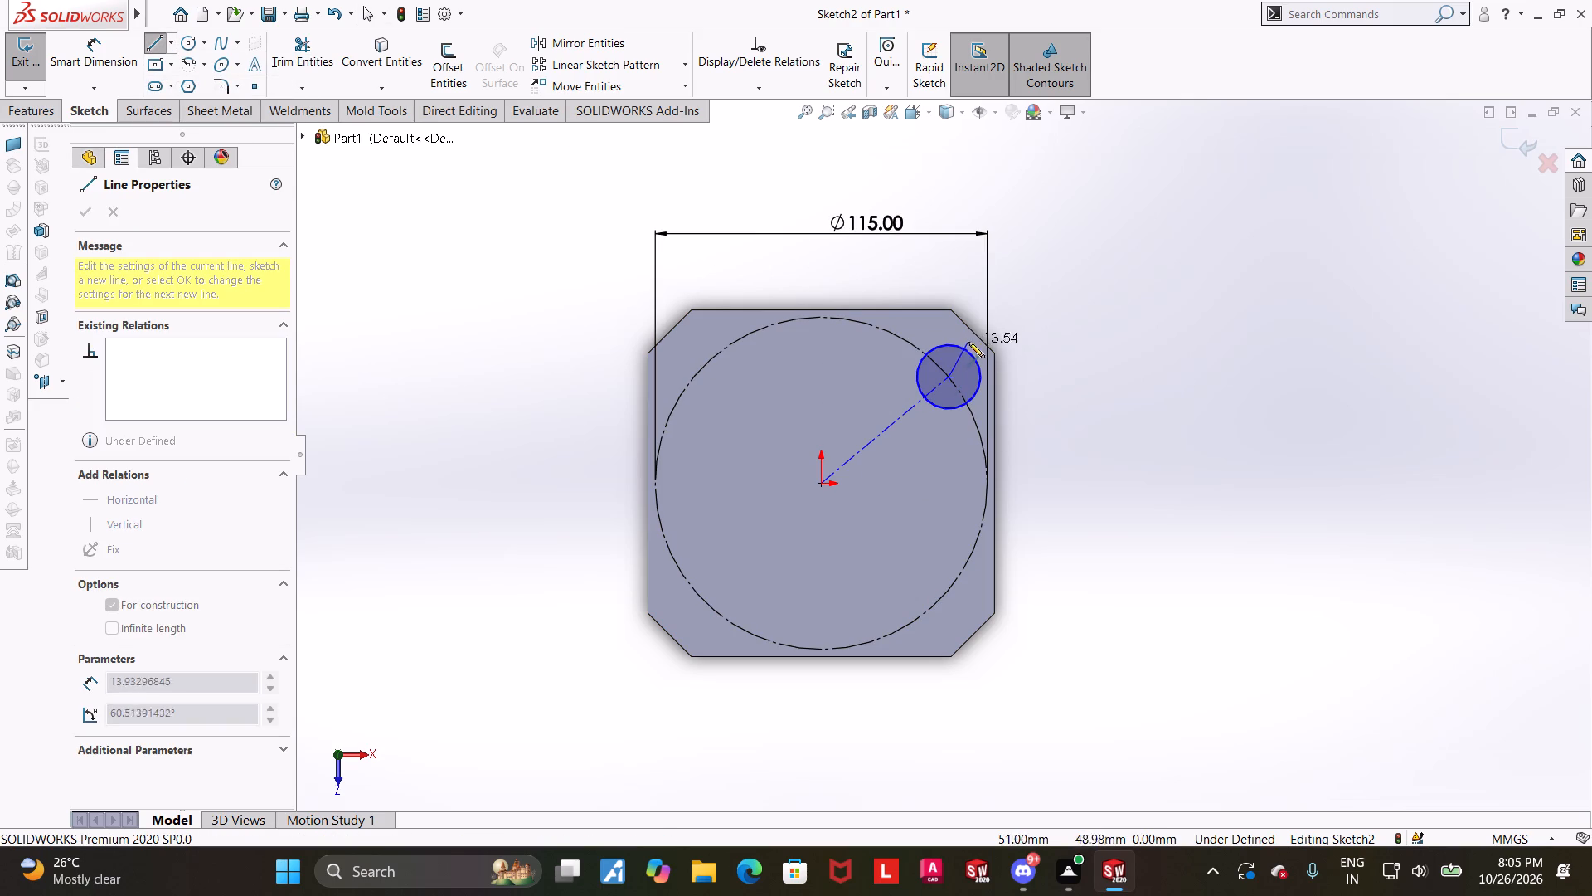
{"action": "left_click", "coordinate": [974, 334]}
{"action": "key", "text": "Escape"}
{"action": "key", "text": "Escape"}
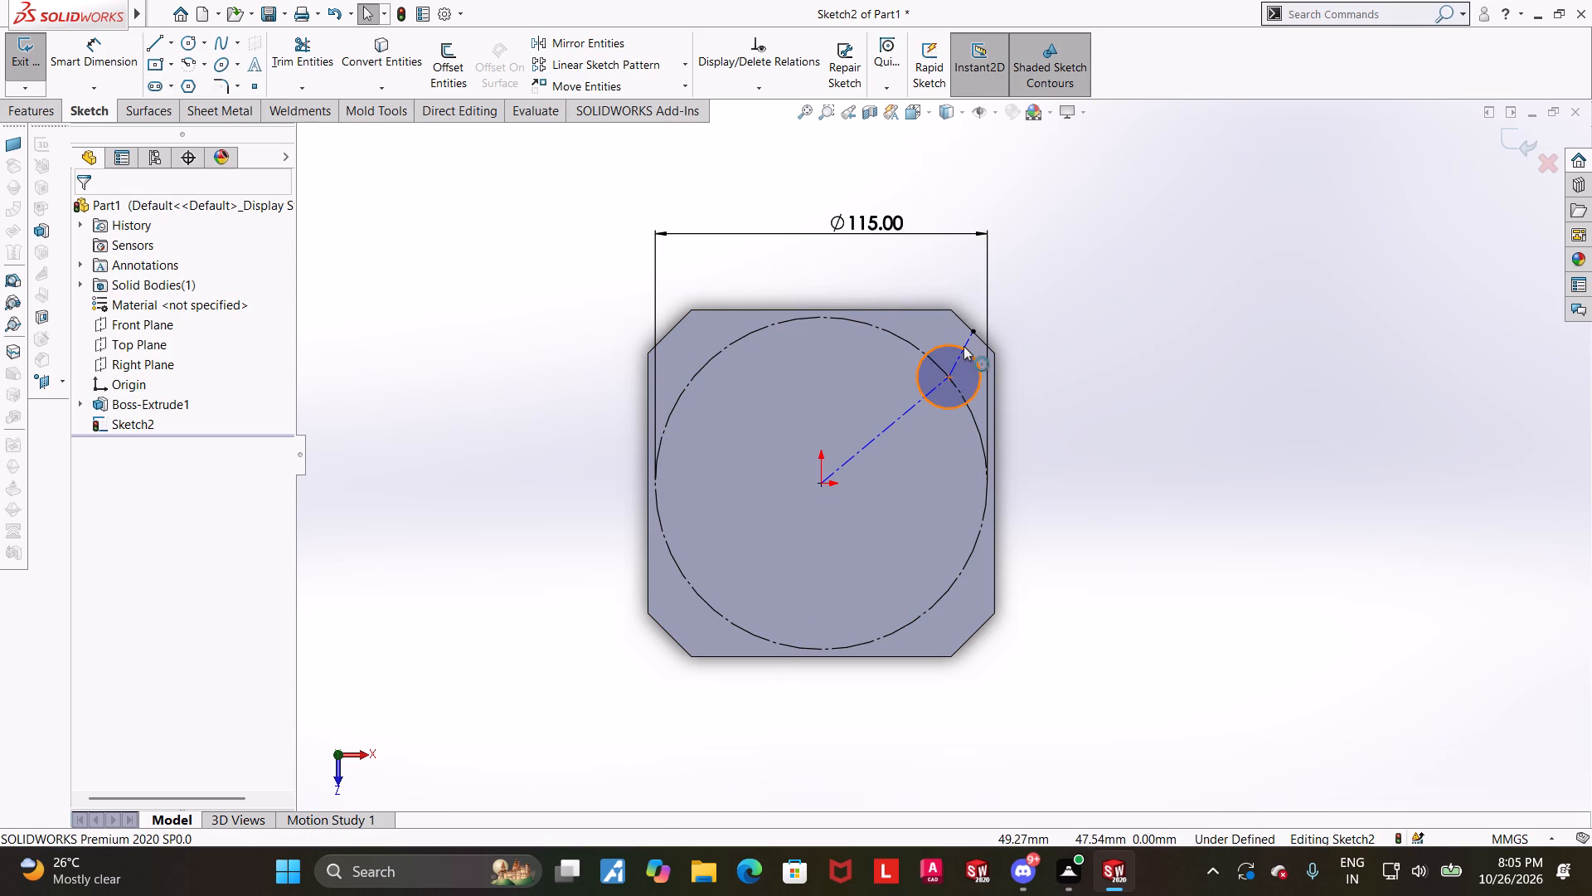
Make the short centerline at the cut corner collinear with the centerline from the origin.
{"action": "left_click", "coordinate": [957, 356]}
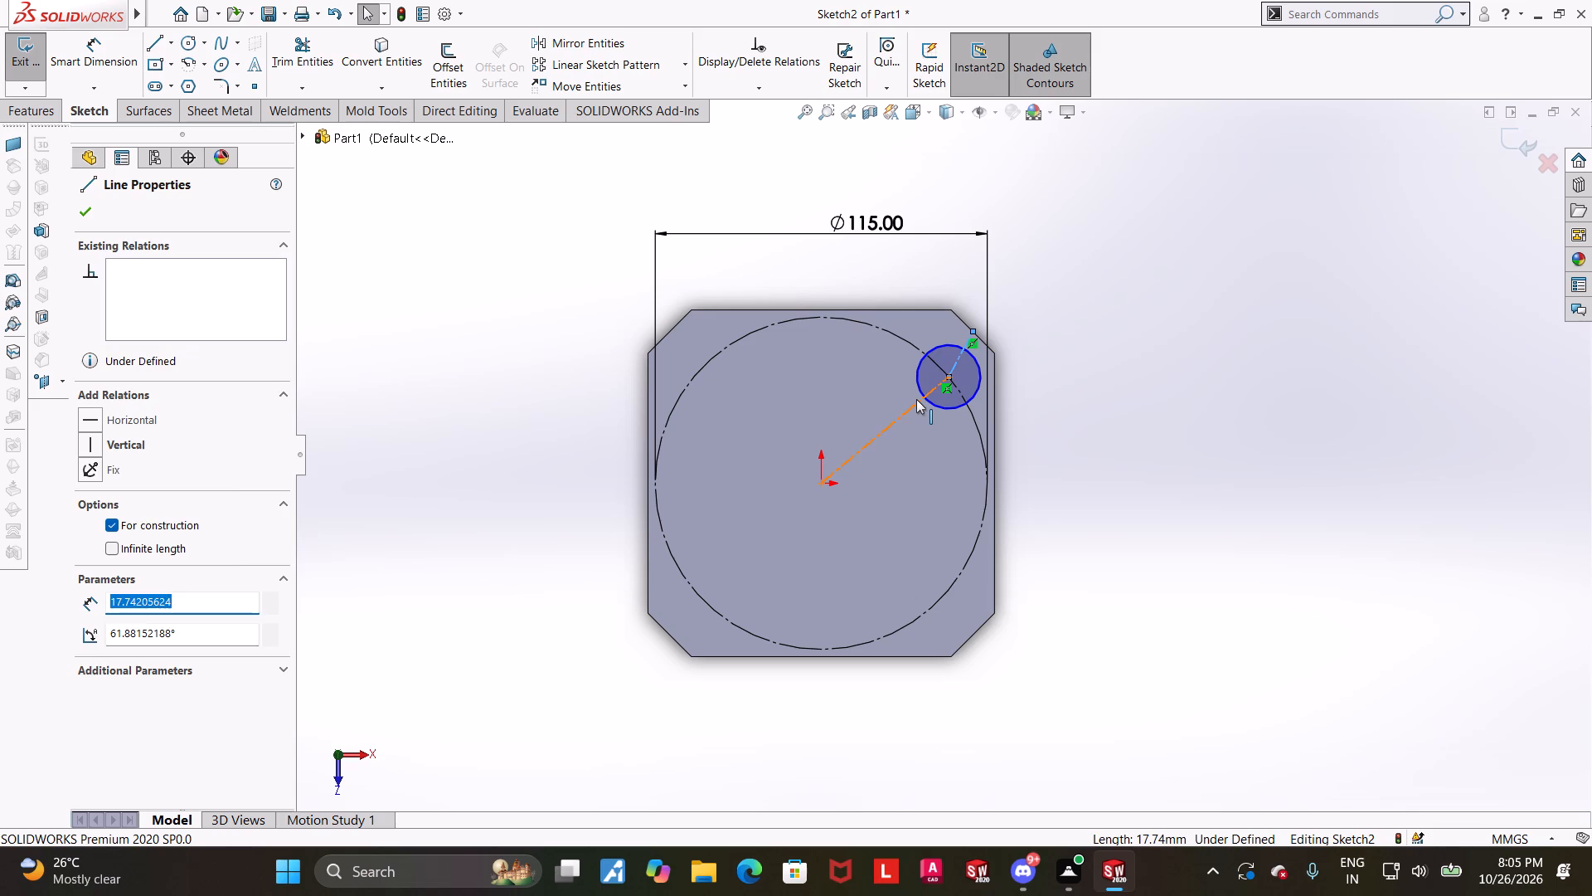
{"action": "left_click", "coordinate": [916, 399], "text": "ctrl"}
{"action": "left_click", "coordinate": [86, 553]}
{"action": "left_click", "coordinate": [1262, 536]}
{"action": "scroll", "coordinate": [1201, 474], "scroll_direction": "up", "scroll_amount": 1}
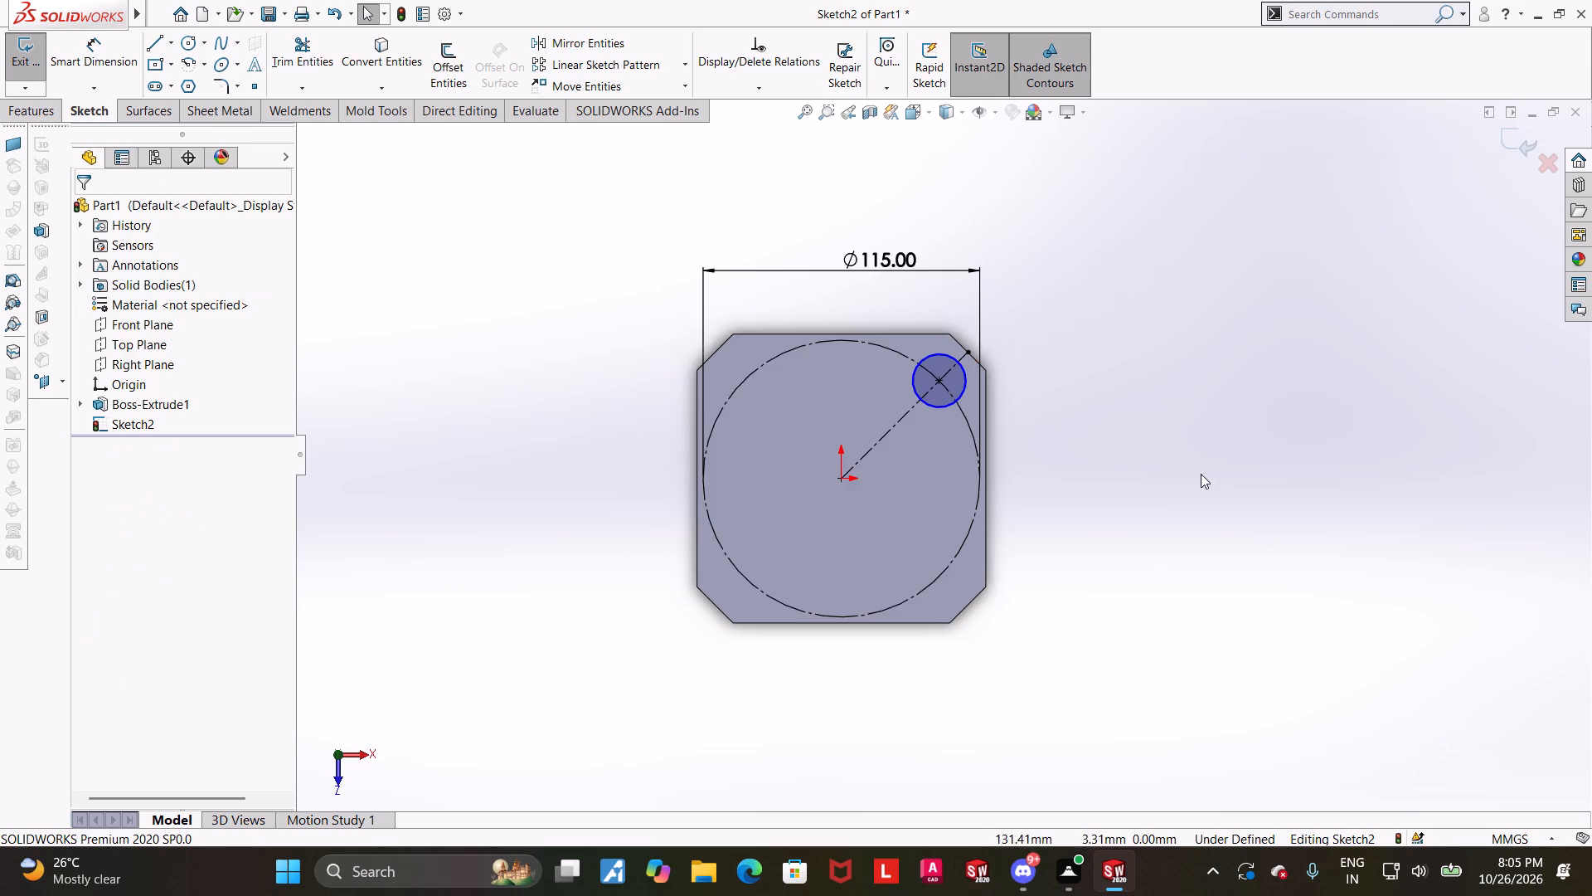
{"action": "scroll", "coordinate": [1087, 372], "scroll_direction": "down", "scroll_amount": 2}
{"action": "key", "text": "Escape"}
Dimension the small circle's diameter as 16 mm.
{"action": "left_click", "coordinate": [110, 32]}
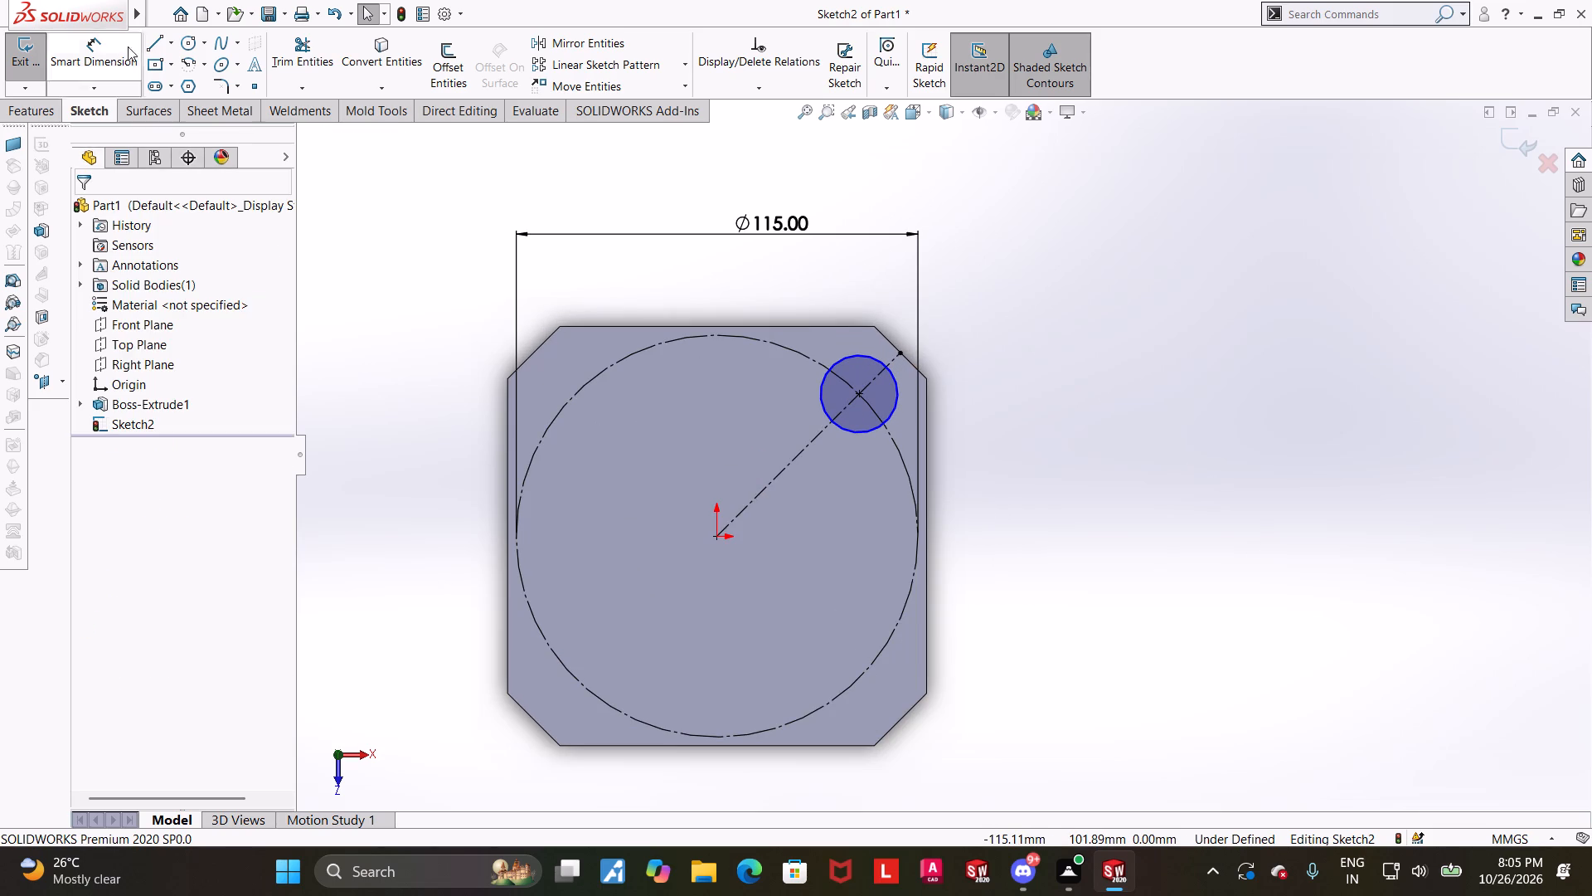
{"action": "left_click", "coordinate": [841, 359]}
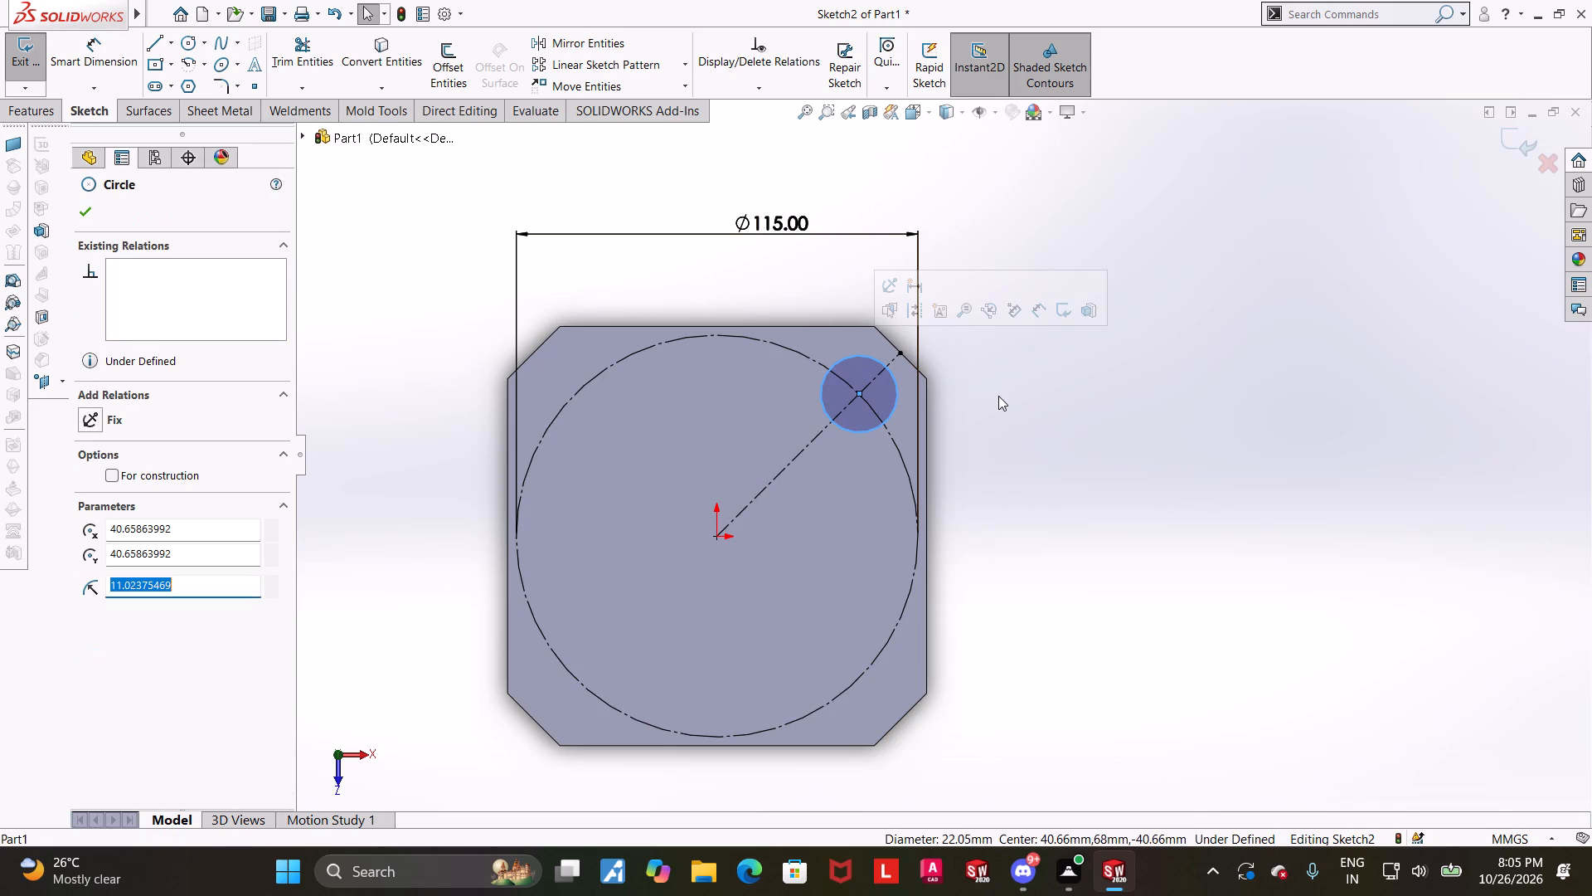
{"action": "key", "text": "Escape"}
{"action": "key", "text": "Escape"}
{"action": "left_click", "coordinate": [120, 51]}
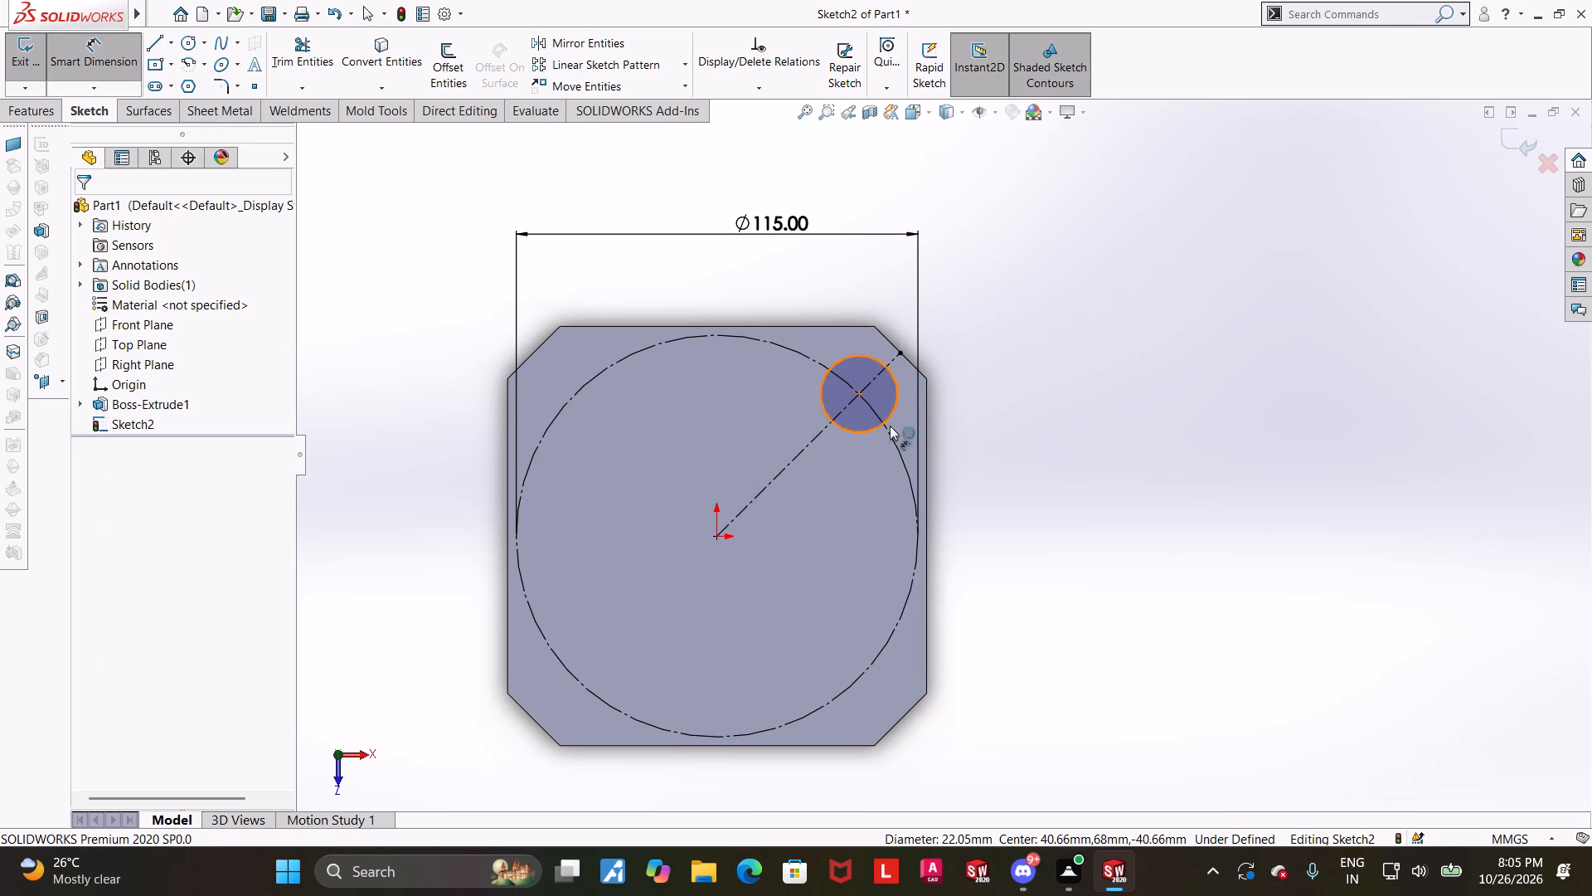
{"action": "left_click", "coordinate": [895, 408]}
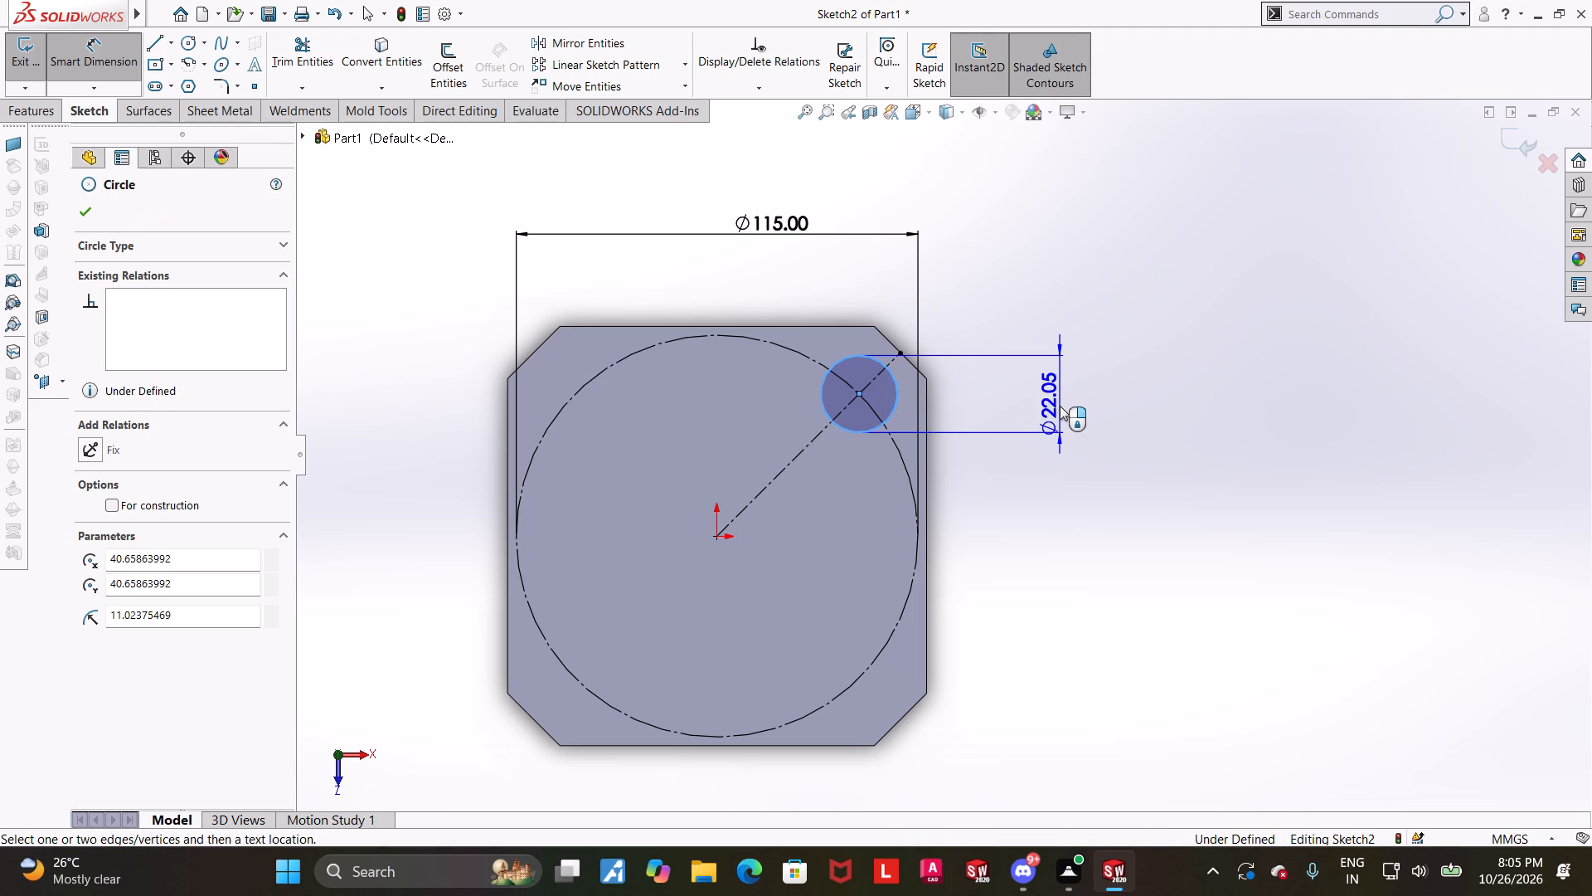
{"action": "left_click", "coordinate": [1060, 406]}
{"action": "type", "text": "16"}
{"action": "key", "text": "Return"}
{"action": "key", "text": "Escape"}
{"action": "key", "text": "Escape"}
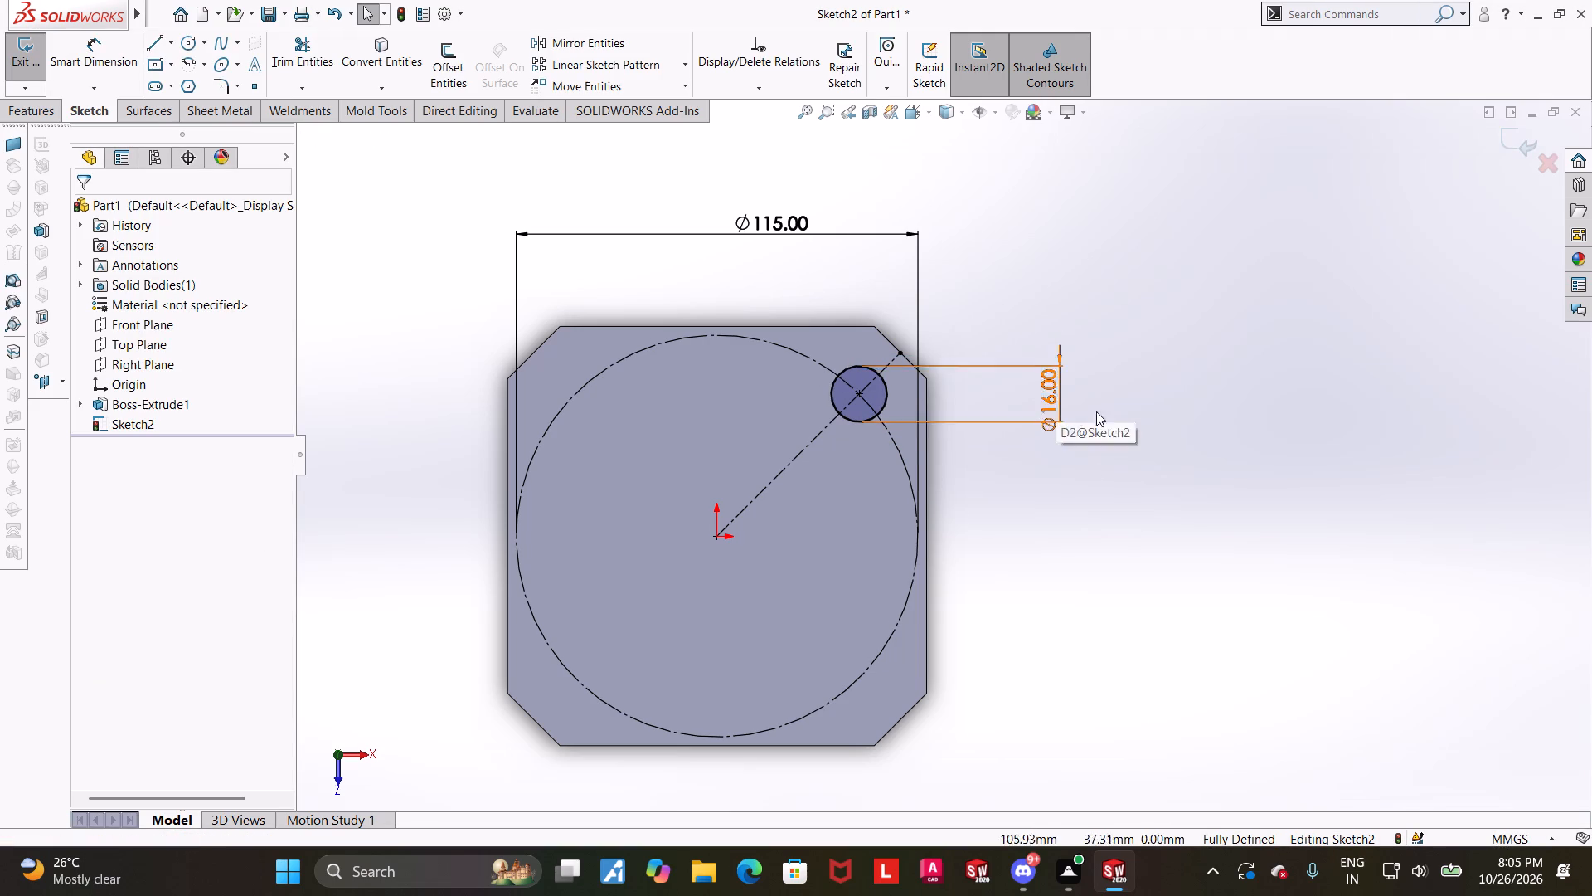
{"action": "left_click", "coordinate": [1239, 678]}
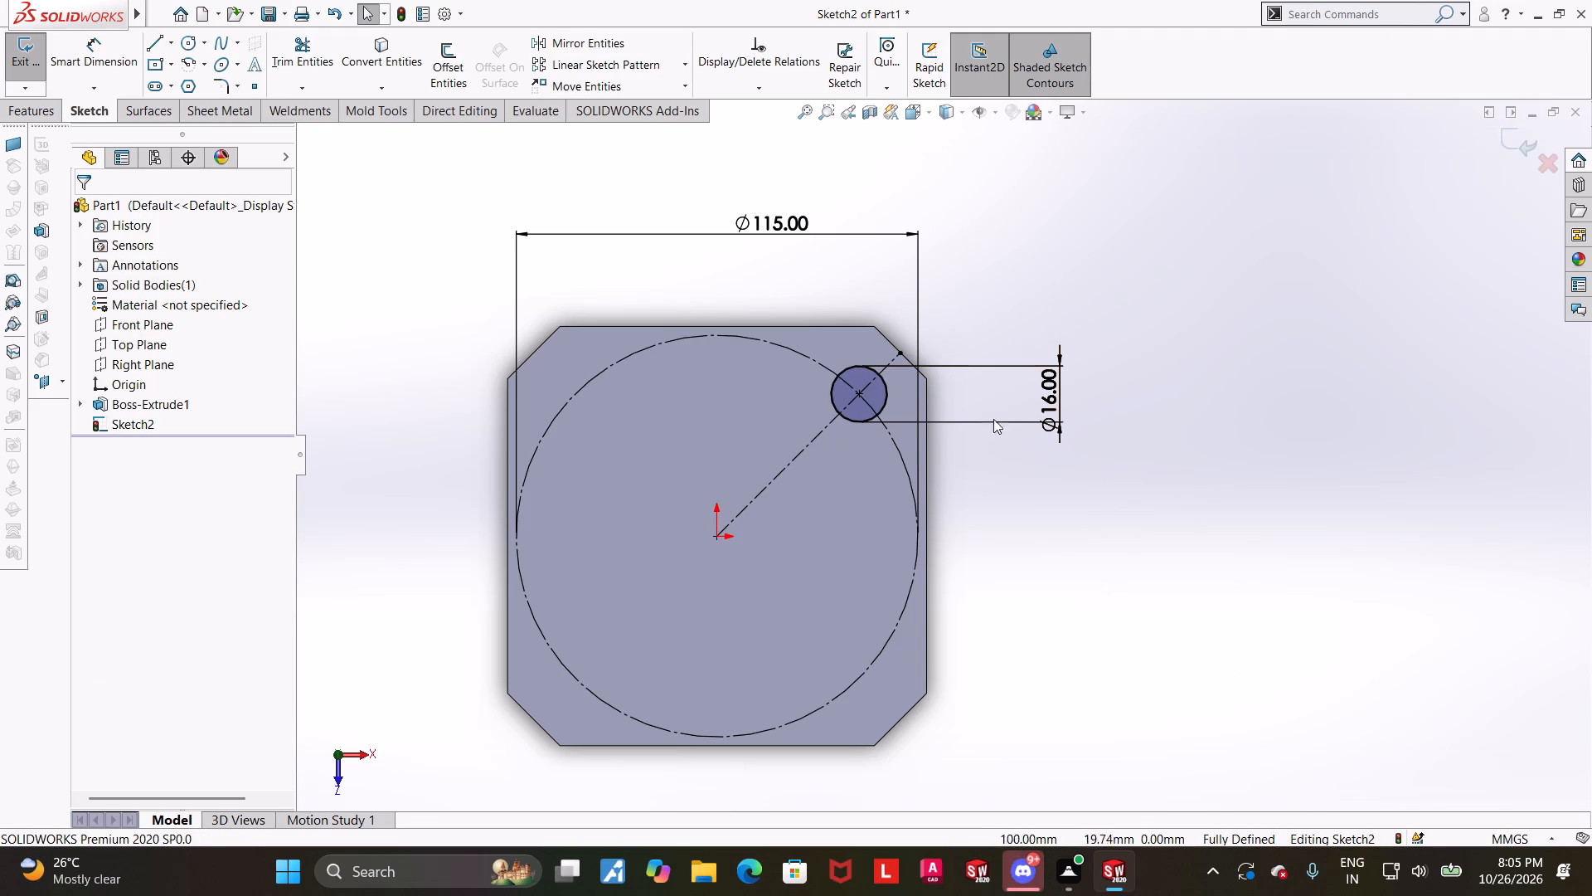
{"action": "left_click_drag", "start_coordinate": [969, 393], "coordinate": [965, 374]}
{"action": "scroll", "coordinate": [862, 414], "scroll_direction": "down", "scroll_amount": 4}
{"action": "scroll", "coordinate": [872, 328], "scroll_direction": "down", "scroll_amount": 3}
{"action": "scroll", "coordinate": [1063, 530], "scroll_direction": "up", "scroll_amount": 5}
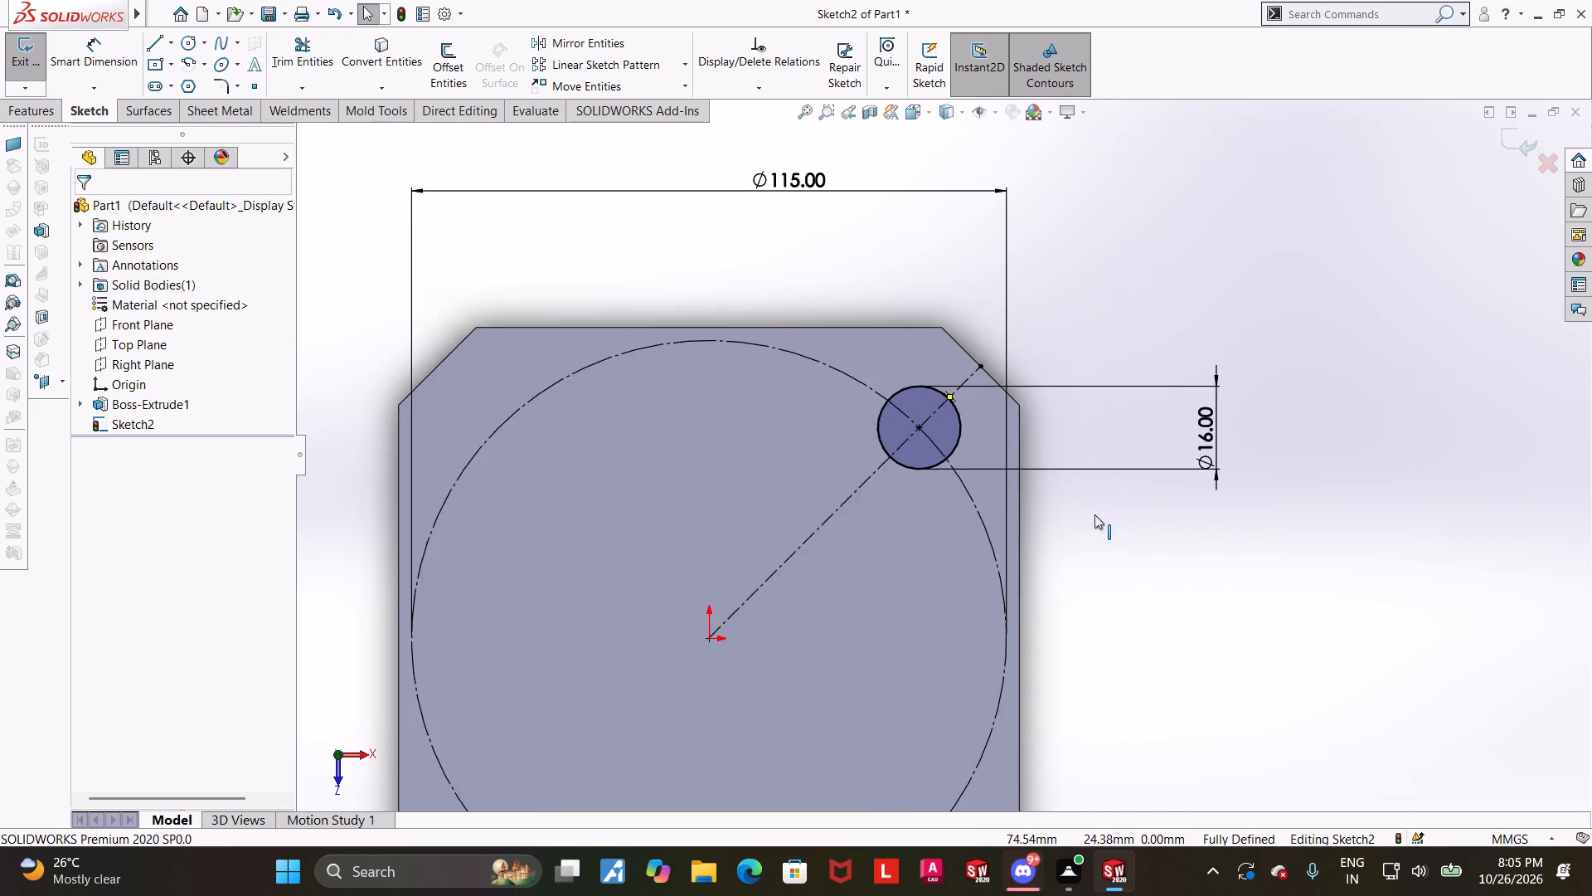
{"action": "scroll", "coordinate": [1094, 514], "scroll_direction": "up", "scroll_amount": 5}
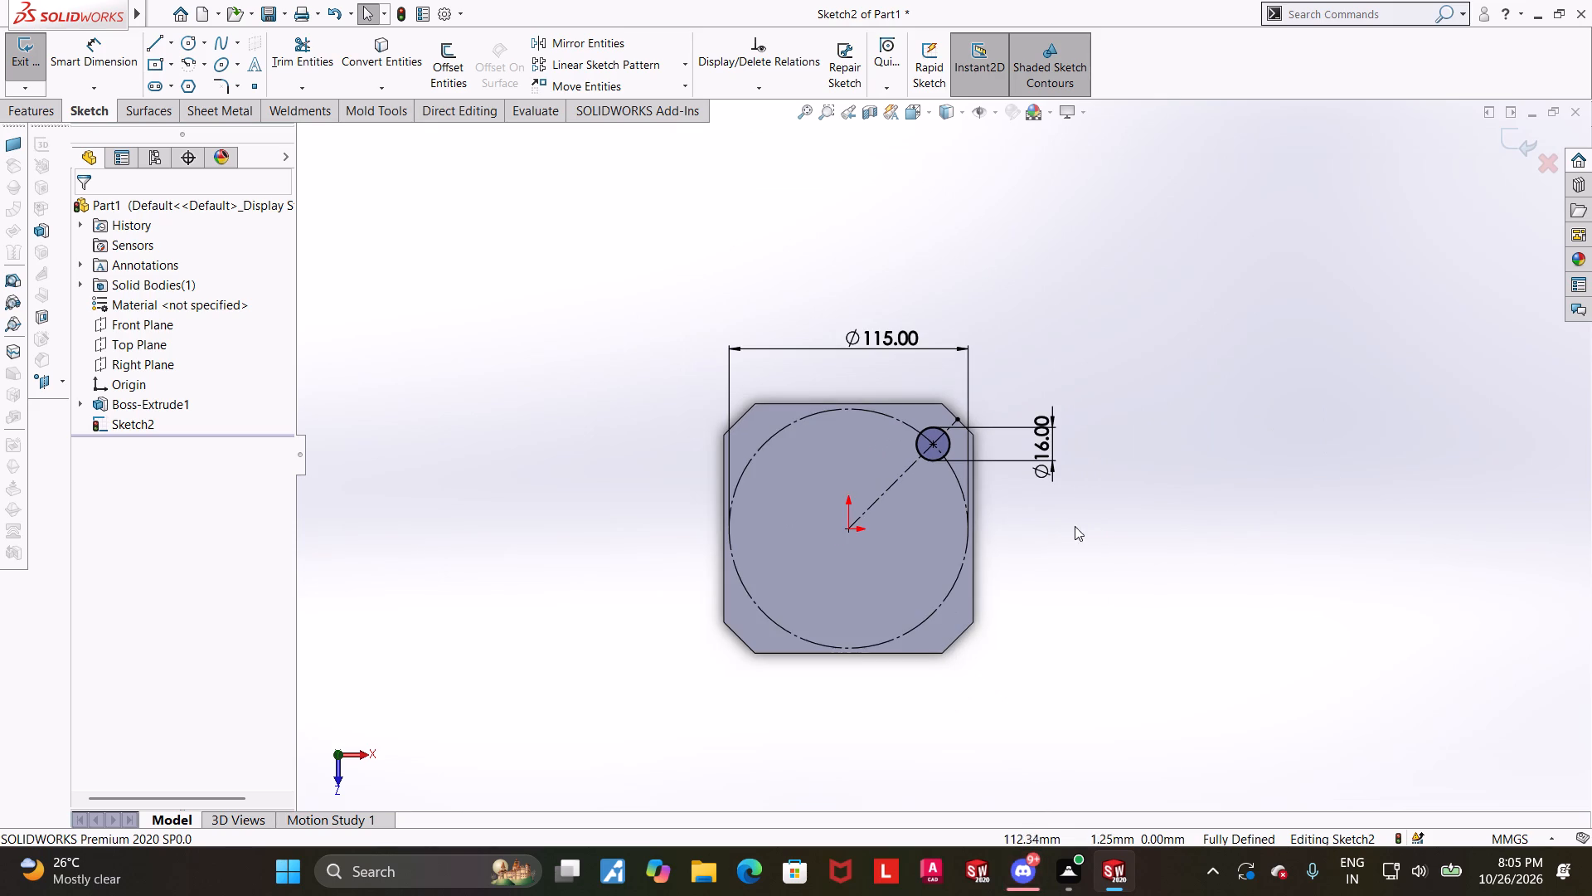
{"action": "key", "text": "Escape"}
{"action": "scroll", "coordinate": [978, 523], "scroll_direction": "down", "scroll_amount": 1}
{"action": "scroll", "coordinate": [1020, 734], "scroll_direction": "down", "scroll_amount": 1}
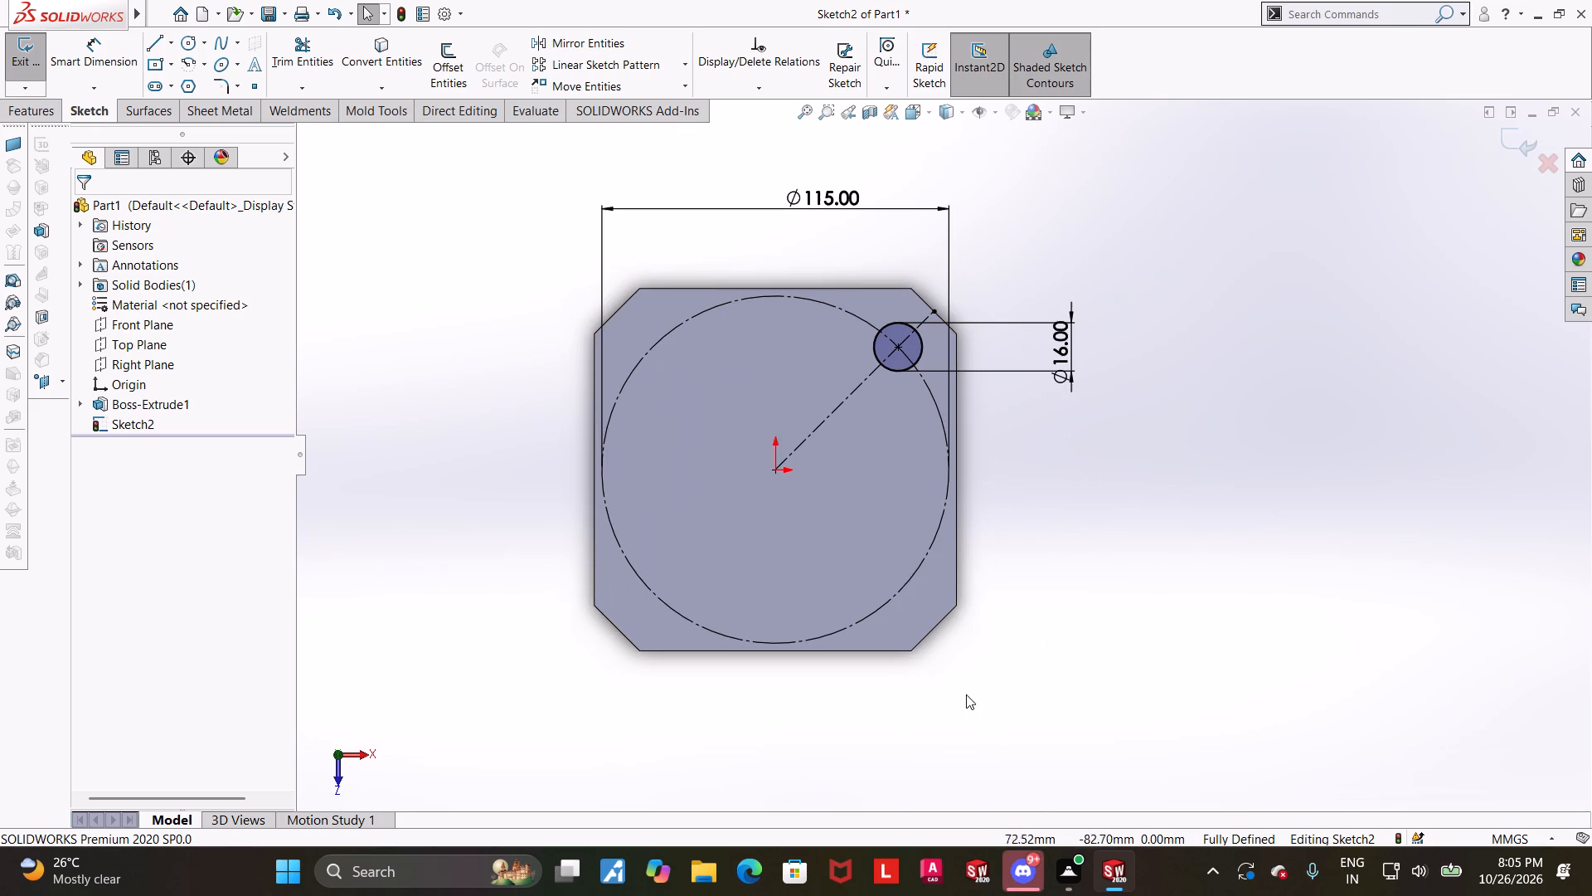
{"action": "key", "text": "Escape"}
Create a circular sketch pattern of the 16 mm circle with 4 equally spaced instances over 360 degrees about the origin.
{"action": "left_click", "coordinate": [683, 66]}
{"action": "left_click", "coordinate": [639, 114]}
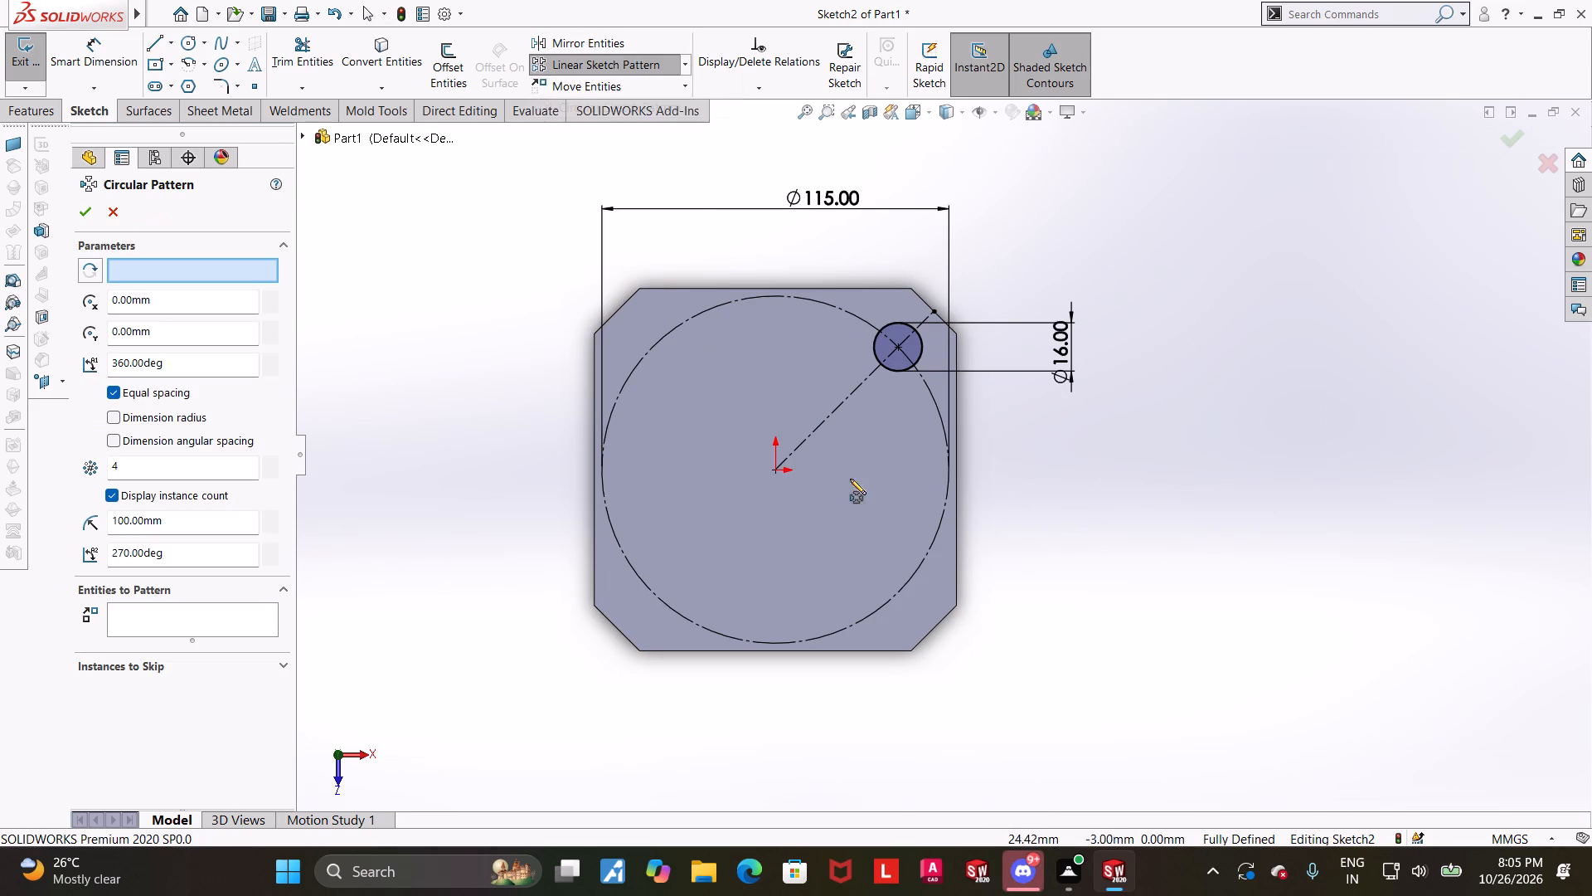
{"action": "left_click", "coordinate": [879, 343]}
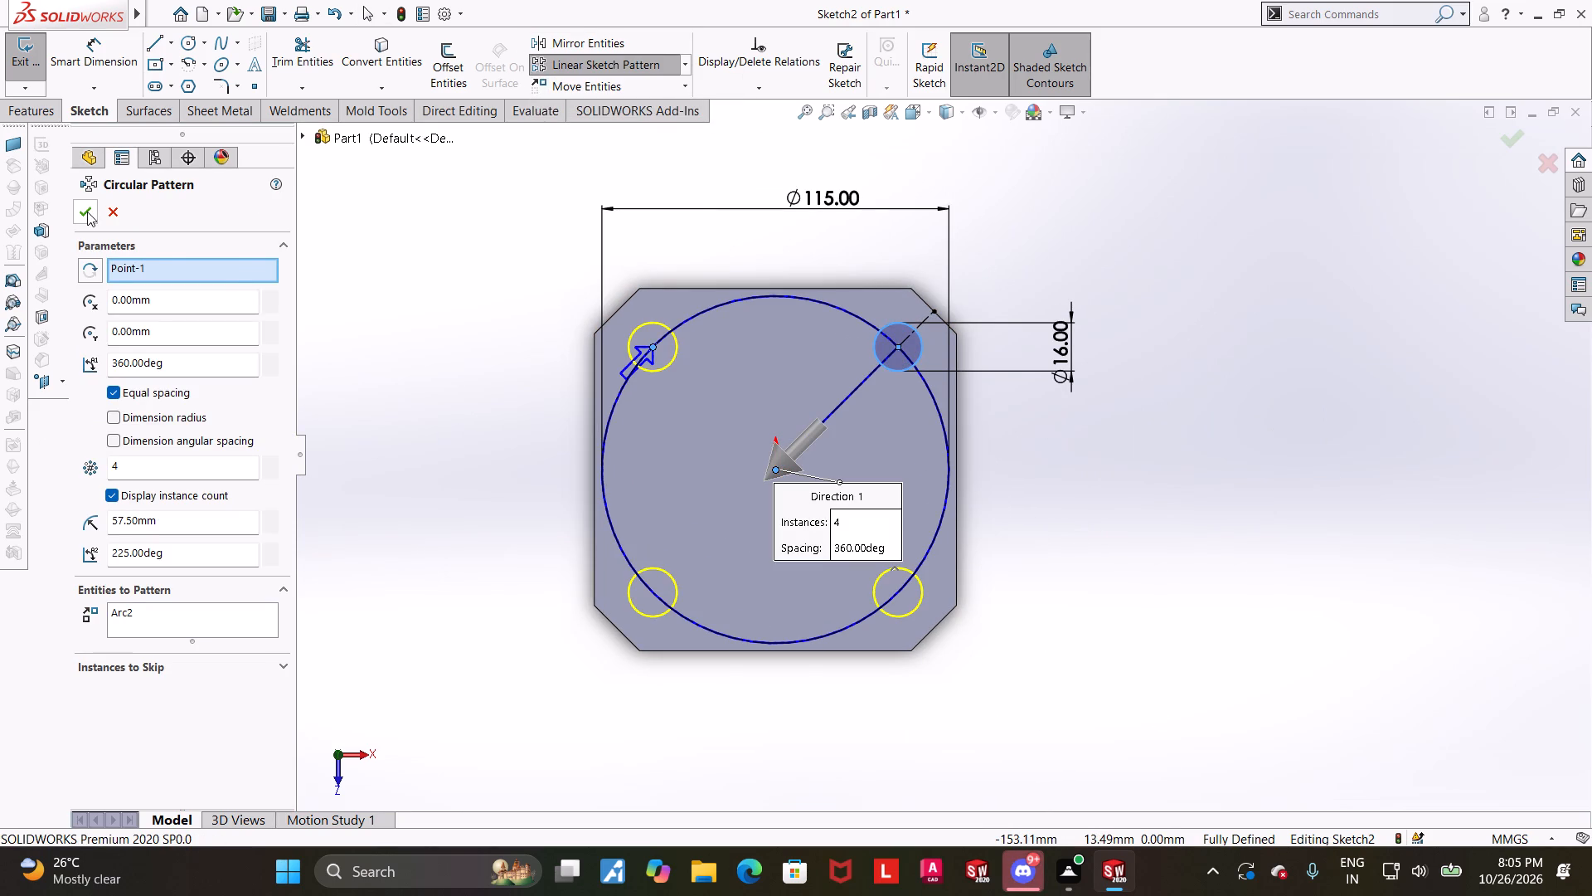
{"action": "left_click", "coordinate": [87, 212]}
{"action": "left_click", "coordinate": [1042, 660]}
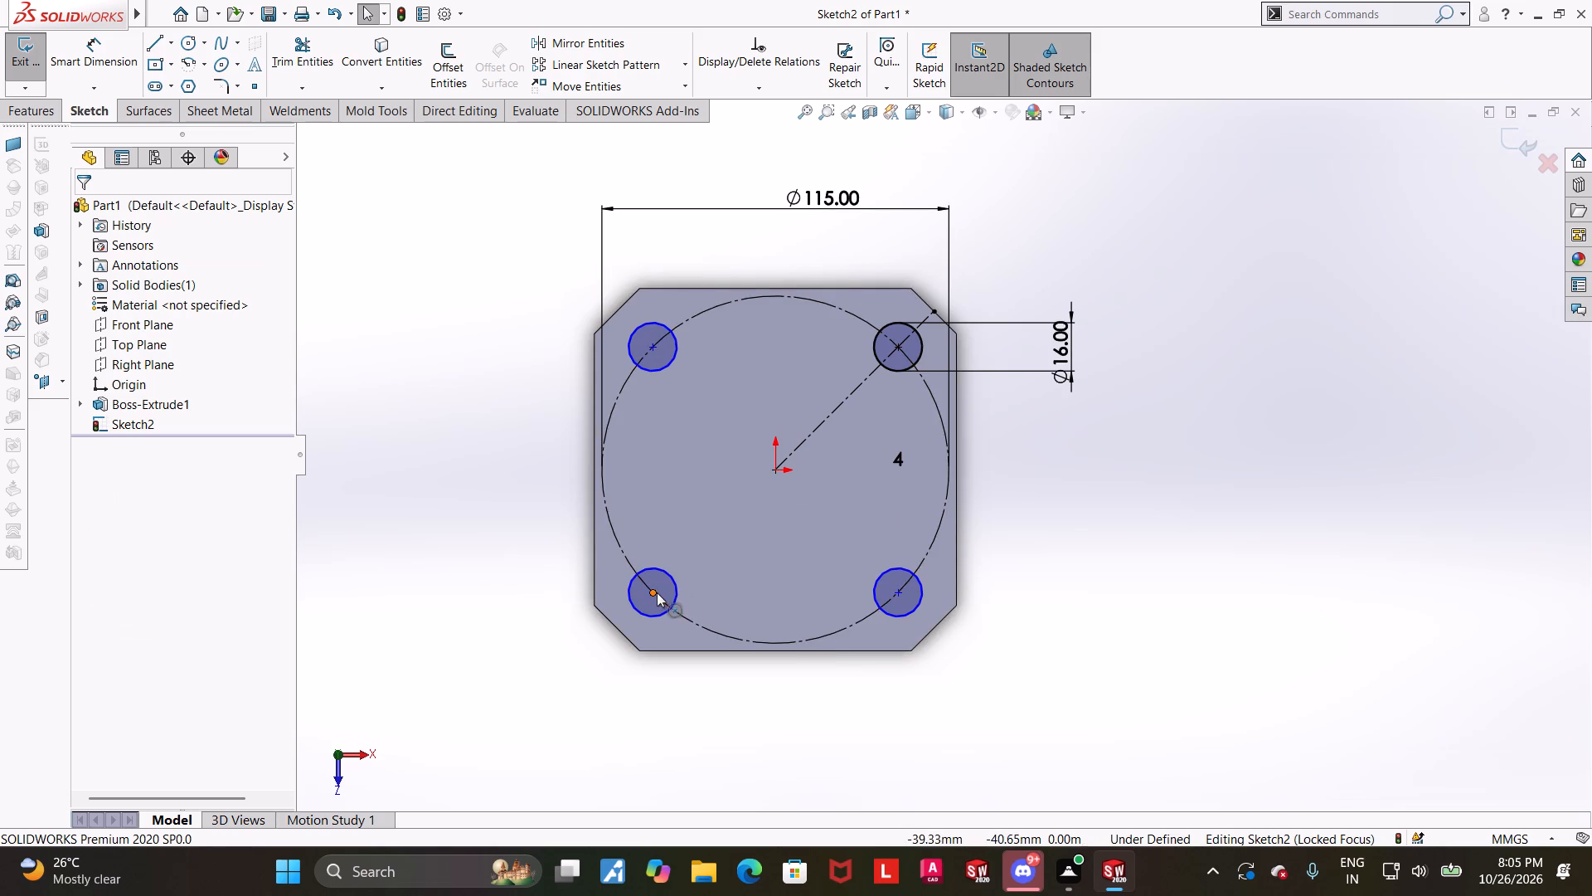
Make the centres of the lower-left and upper-left patterned circles coincident with the 115 mm construction circle.
{"action": "left_click", "coordinate": [657, 592]}
{"action": "left_click", "coordinate": [700, 626], "text": "ctrl"}
{"action": "left_click", "coordinate": [95, 530]}
{"action": "left_click", "coordinate": [436, 583]}
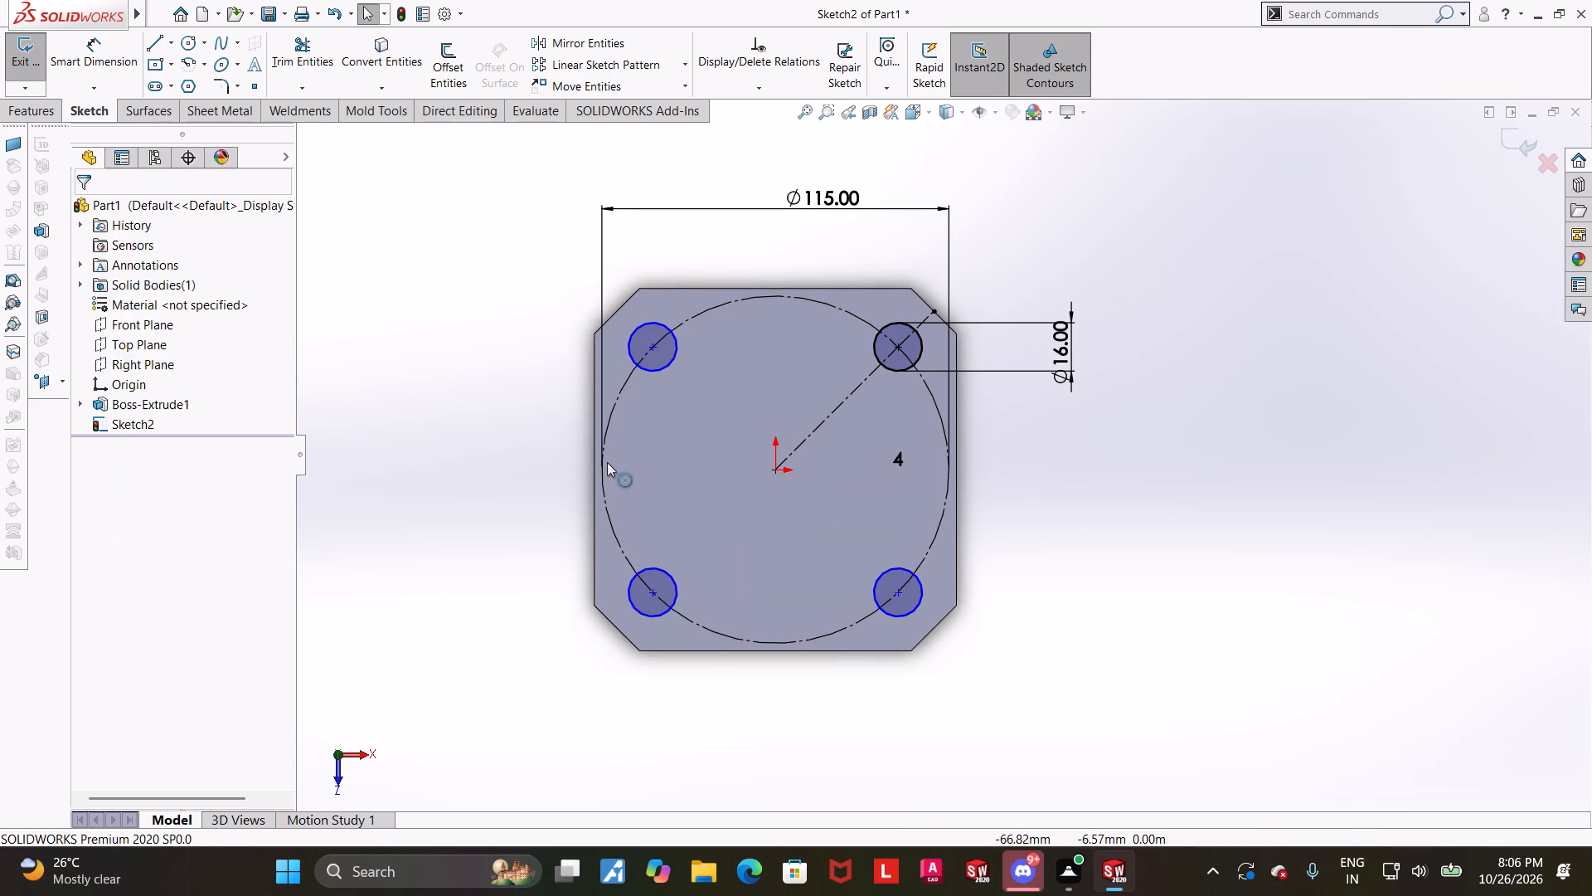
{"action": "left_click", "coordinate": [653, 346]}
{"action": "left_click", "coordinate": [625, 384], "text": "ctrl"}
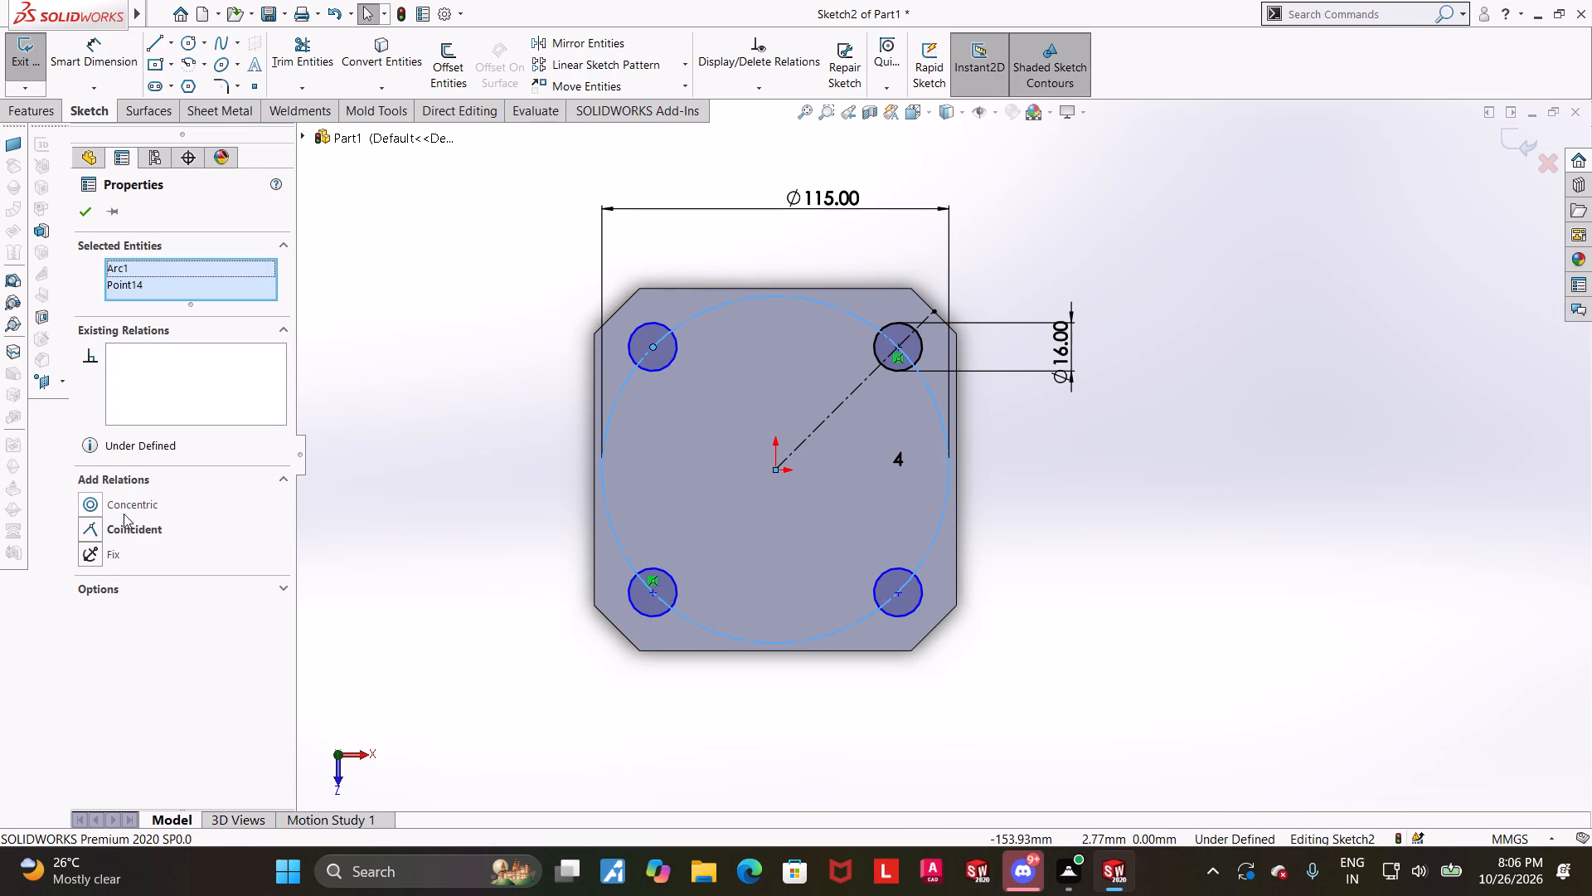
{"action": "left_click", "coordinate": [95, 524]}
{"action": "left_click", "coordinate": [1265, 429]}
Close the sketch and cut the four 16 mm circles through the block with an Extruded Cut set to Through All.
{"action": "scroll", "coordinate": [1039, 558], "scroll_direction": "up", "scroll_amount": 2}
{"action": "middle_click_drag", "start_coordinate": [957, 577], "coordinate": [959, 363]}
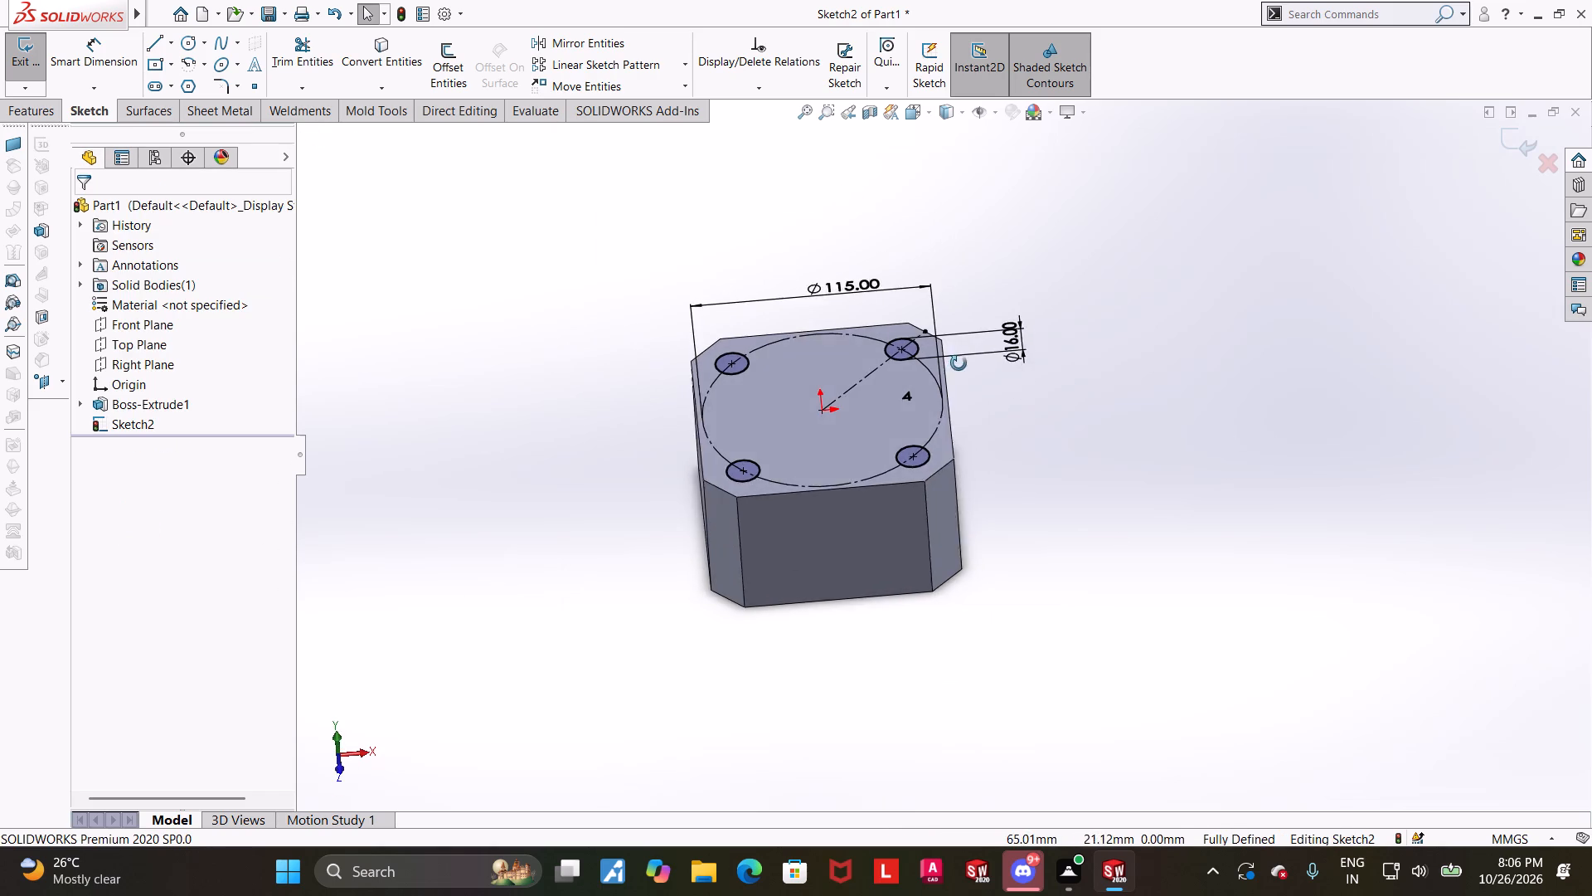
{"action": "middle_click_drag", "start_coordinate": [959, 363], "coordinate": [961, 377]}
{"action": "scroll", "coordinate": [809, 394], "scroll_direction": "down", "scroll_amount": 1}
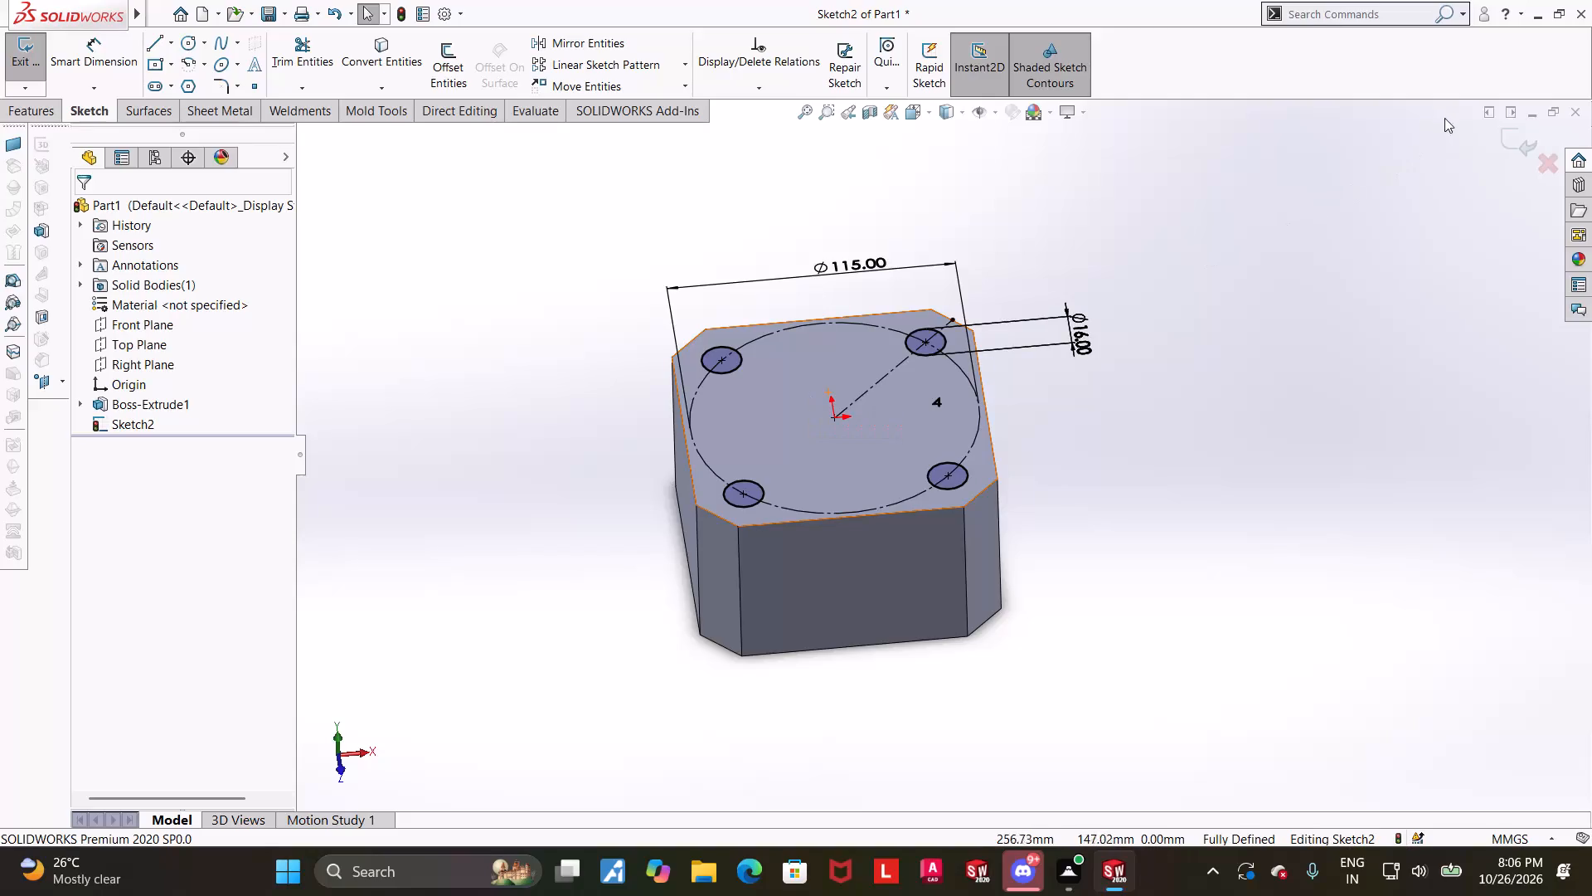
{"action": "left_click", "coordinate": [1509, 134]}
{"action": "middle_click_drag", "start_coordinate": [1012, 437], "coordinate": [1008, 407]}
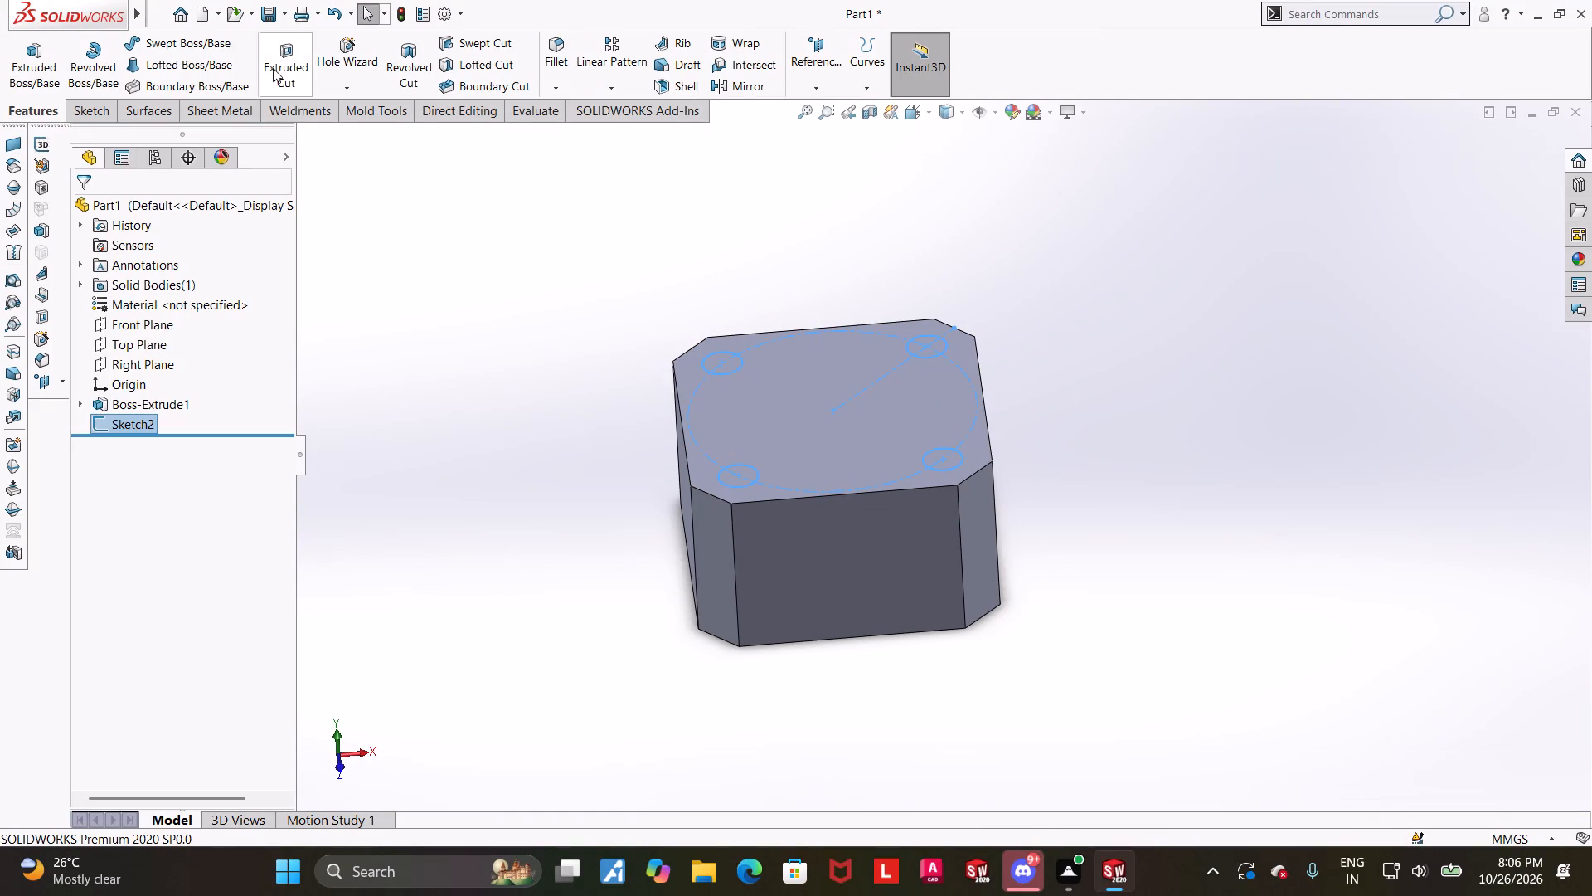
{"action": "left_click", "coordinate": [292, 56]}
{"action": "middle_click_drag", "start_coordinate": [554, 489], "coordinate": [580, 454]}
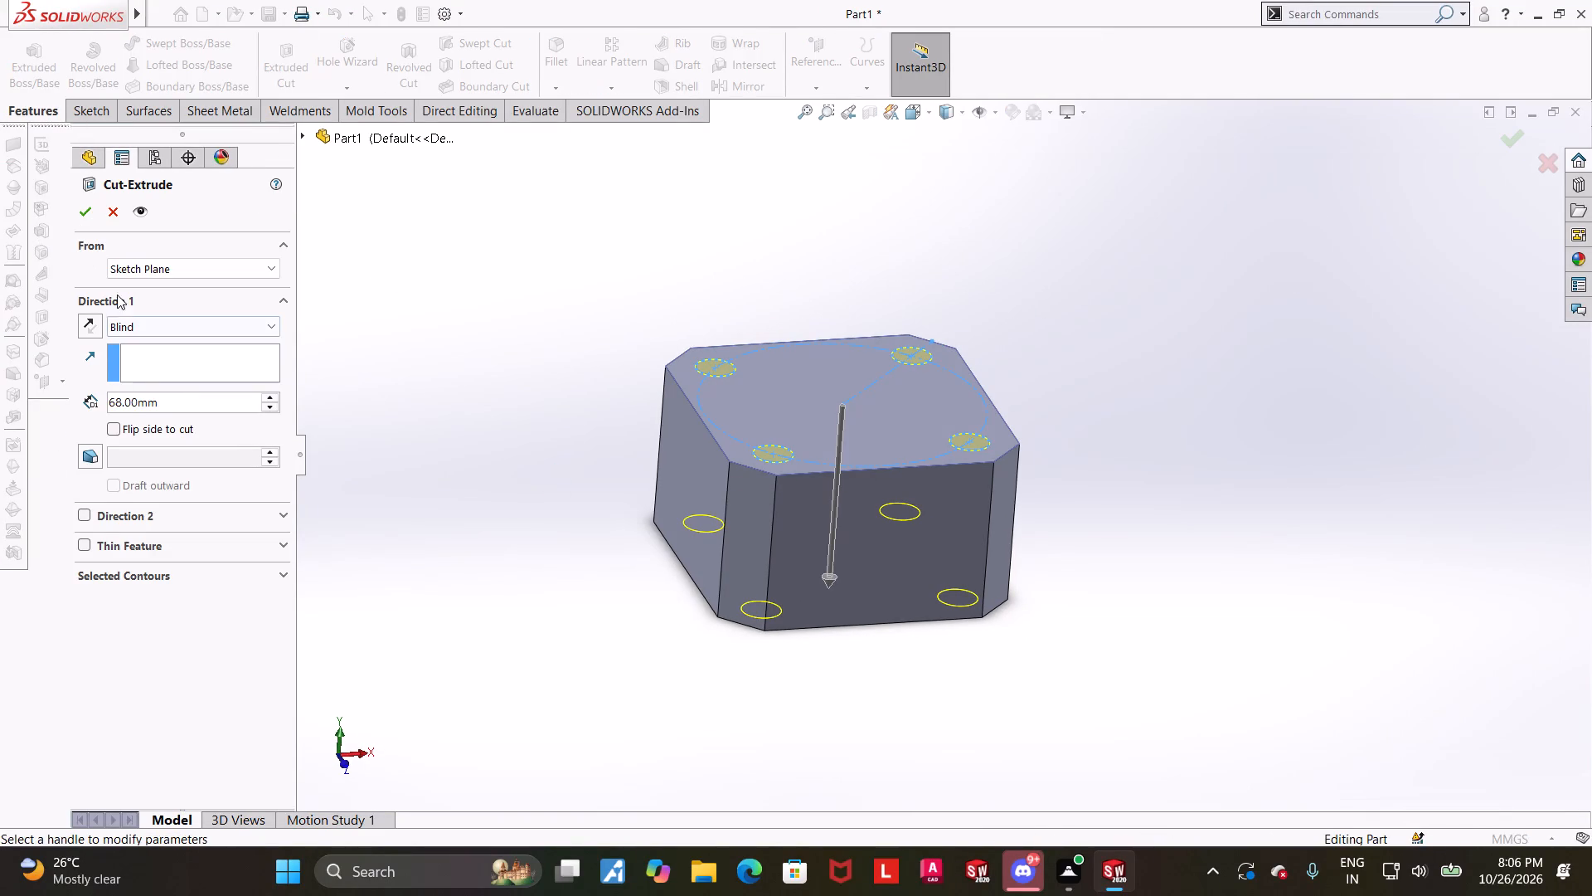
{"action": "left_click", "coordinate": [174, 330]}
{"action": "left_click", "coordinate": [164, 364]}
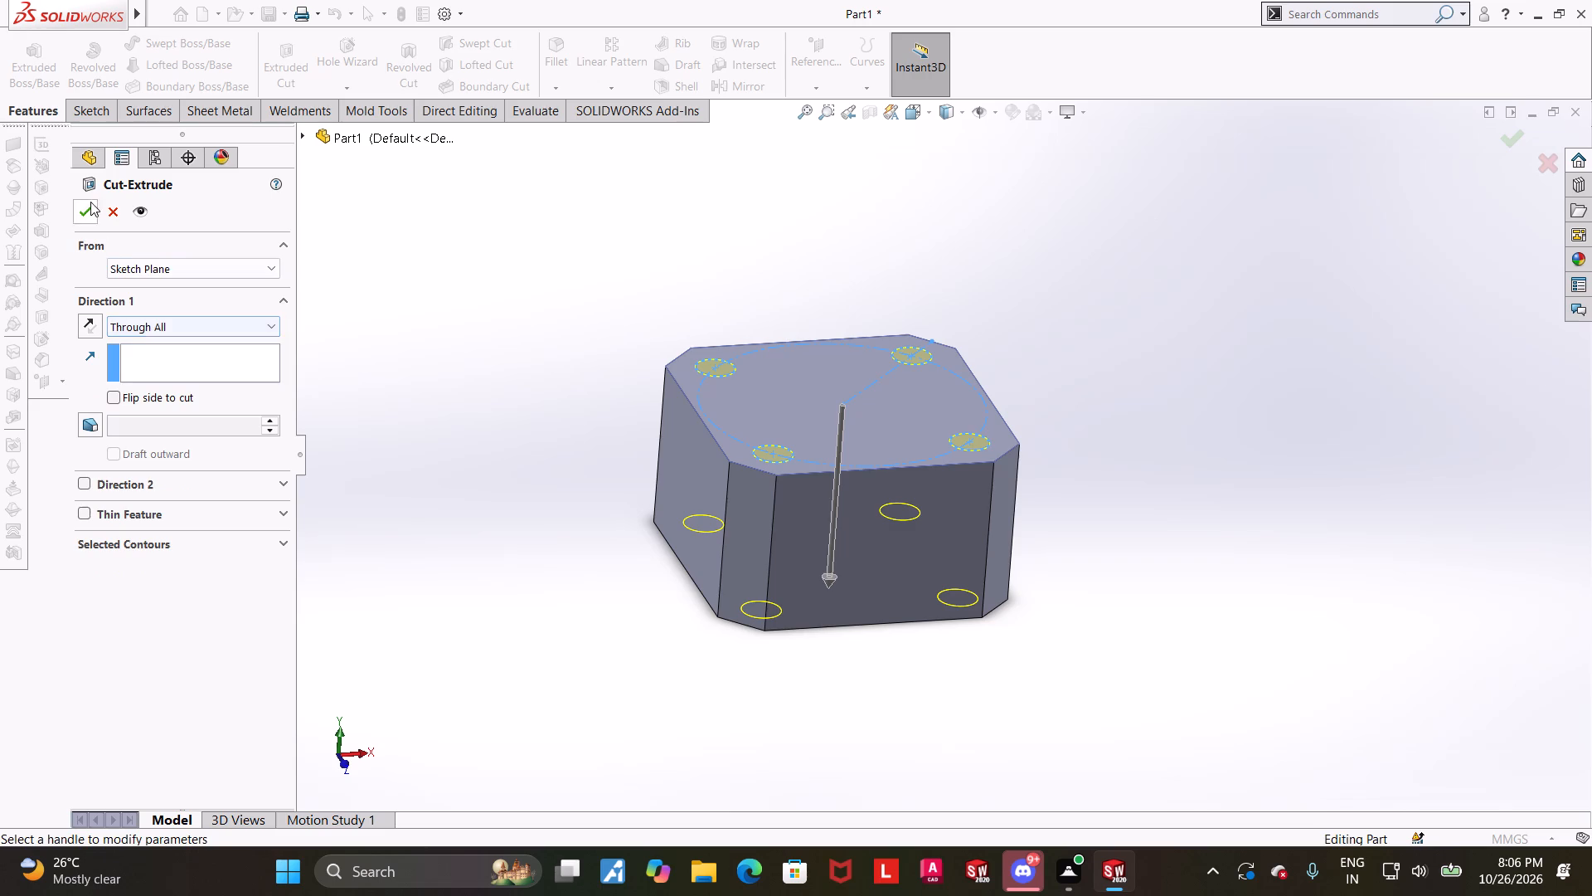
{"action": "left_click", "coordinate": [90, 202]}
{"action": "left_click", "coordinate": [709, 682]}
Examine the block and its four corner holes from several angles.
{"action": "middle_click_drag", "start_coordinate": [934, 646], "coordinate": [863, 572]}
{"action": "scroll", "coordinate": [1016, 476], "scroll_direction": "up", "scroll_amount": 1}
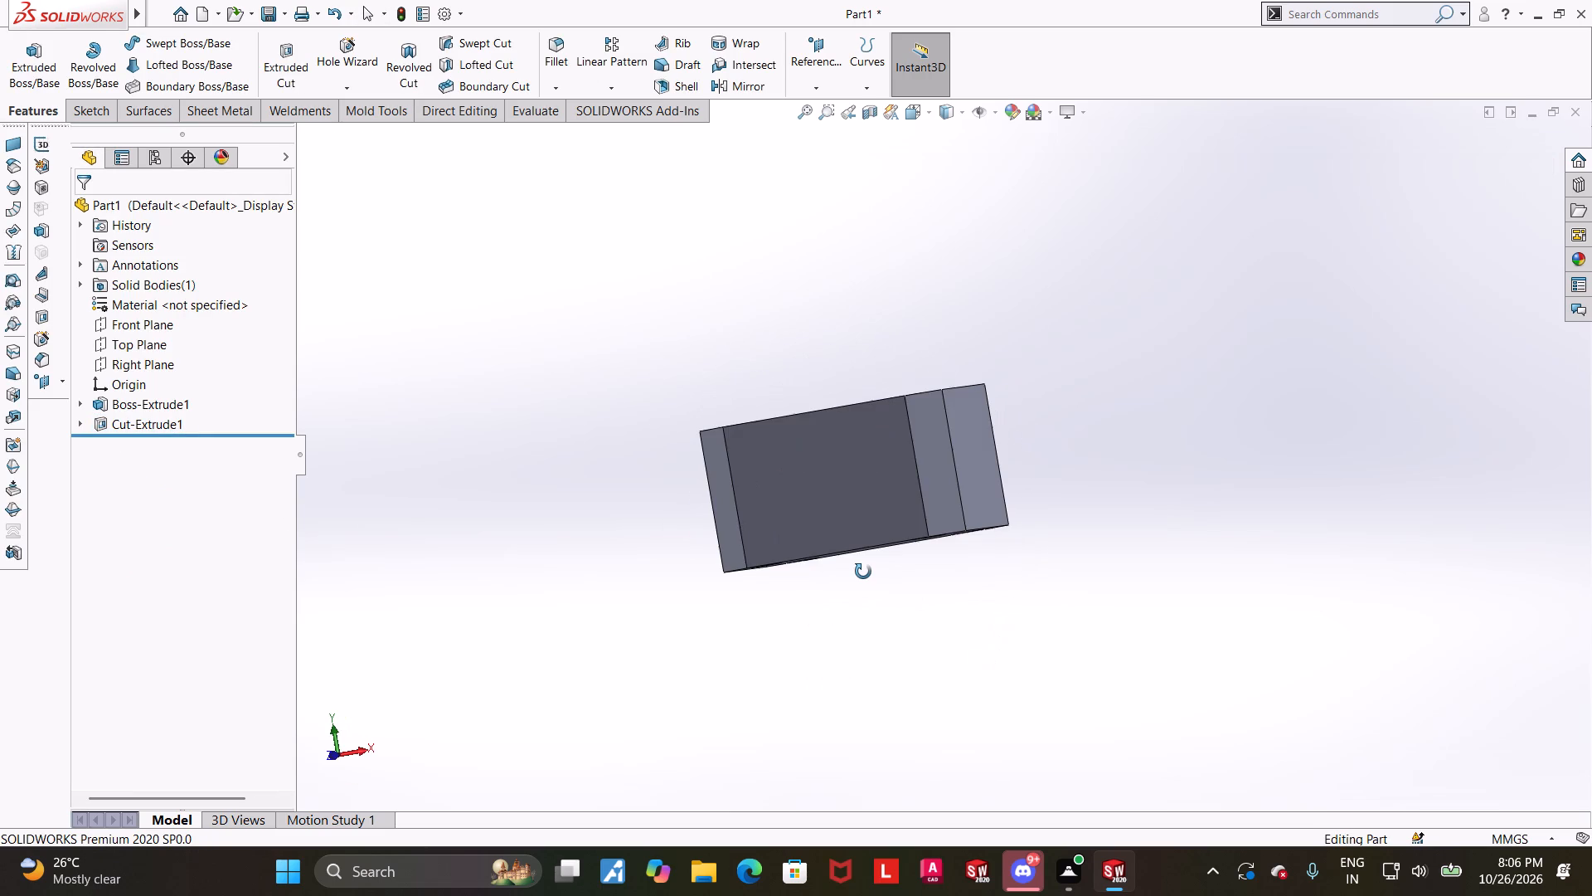
{"action": "middle_click_drag", "start_coordinate": [863, 572], "coordinate": [858, 616]}
{"action": "middle_click_drag", "start_coordinate": [900, 532], "coordinate": [884, 607]}
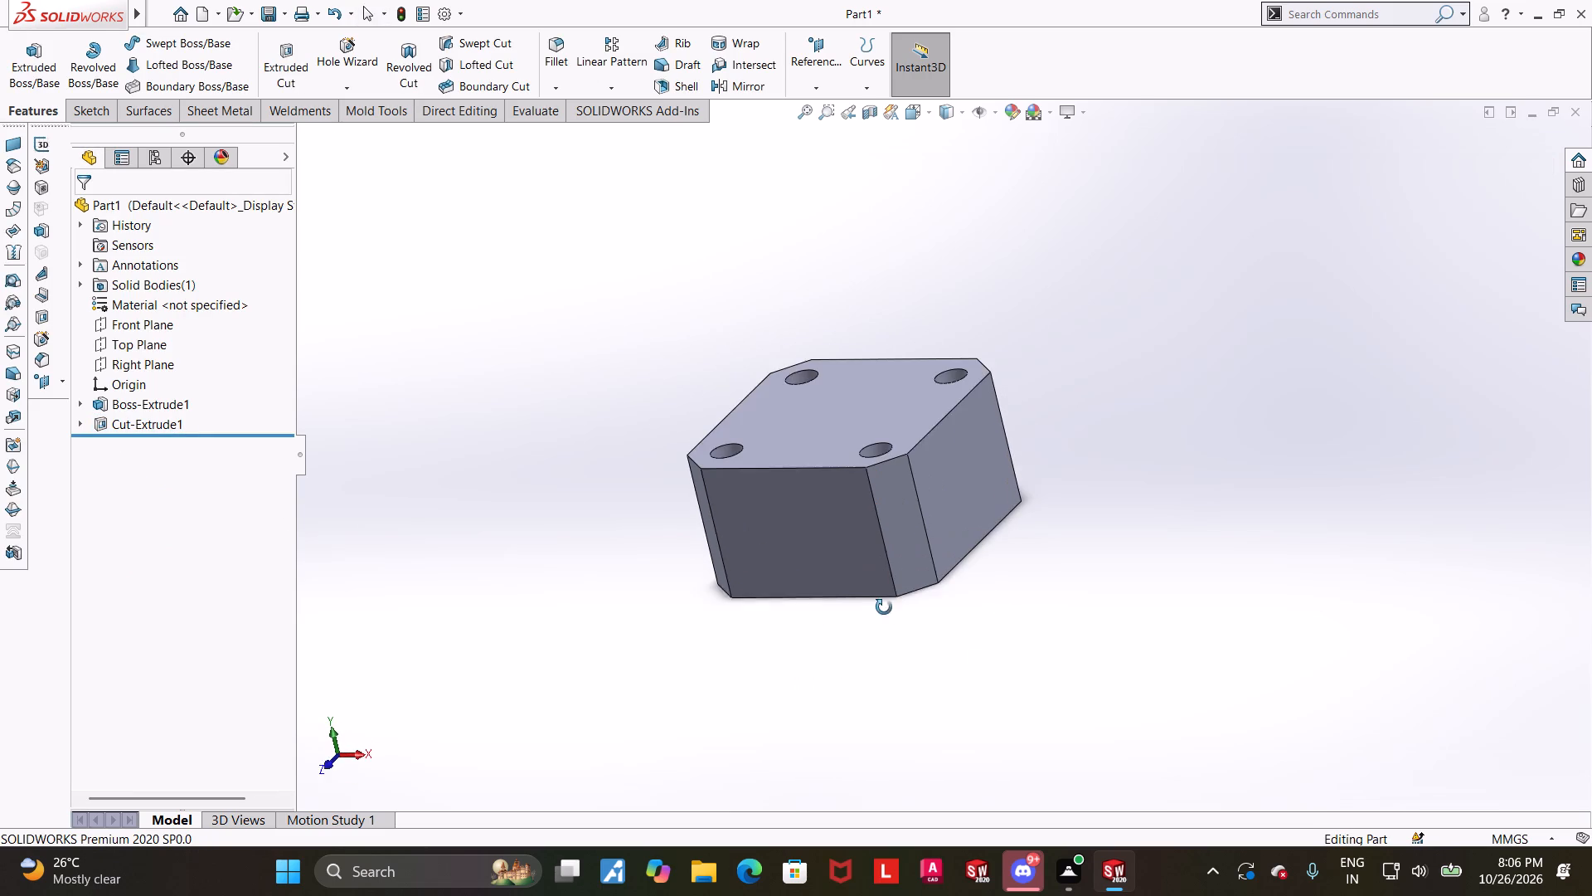
{"action": "middle_click_drag", "start_coordinate": [884, 607], "coordinate": [882, 616]}
{"action": "left_click", "coordinate": [914, 109]}
{"action": "left_click", "coordinate": [726, 418]}
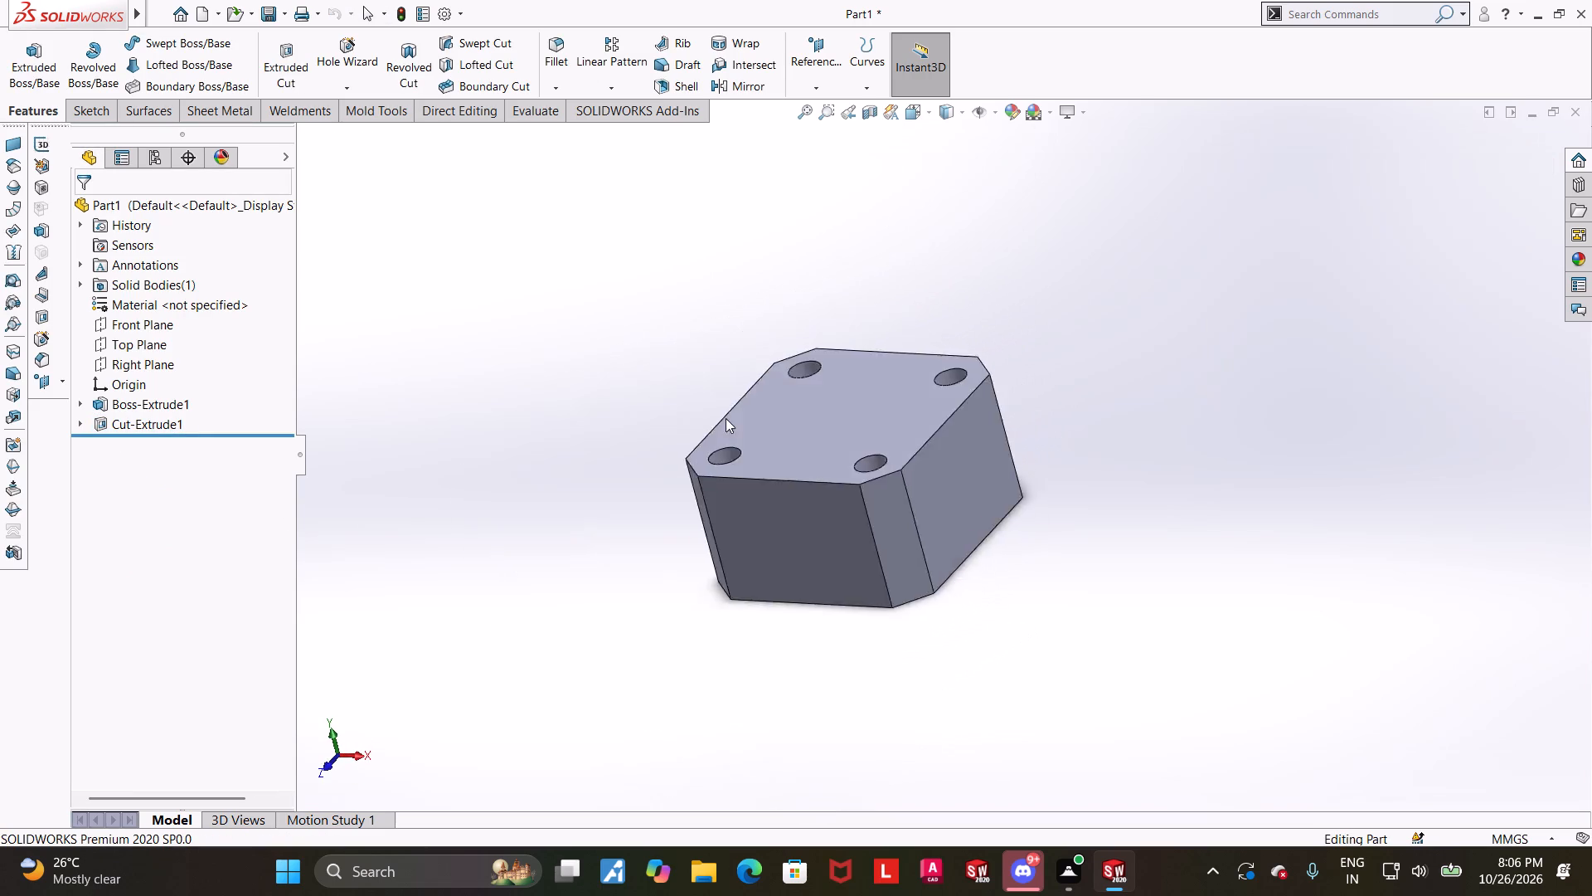
{"action": "scroll", "coordinate": [1165, 458], "scroll_direction": "up", "scroll_amount": 2}
{"action": "middle_click_drag", "start_coordinate": [1140, 501], "coordinate": [1153, 347]}
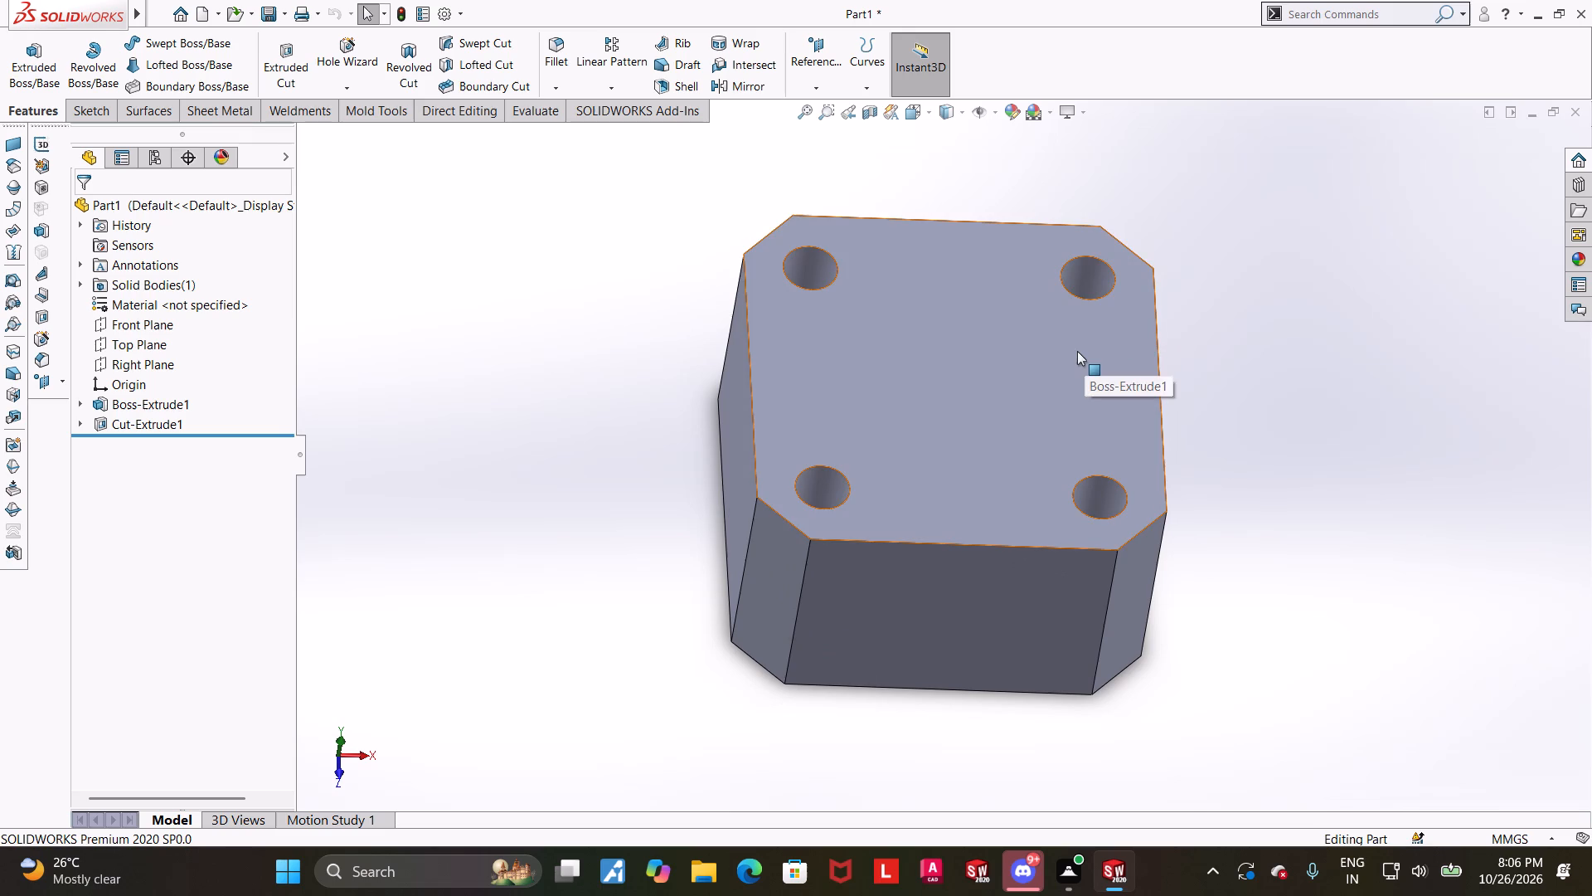
{"action": "middle_click_drag", "start_coordinate": [1076, 349], "coordinate": [1020, 304]}
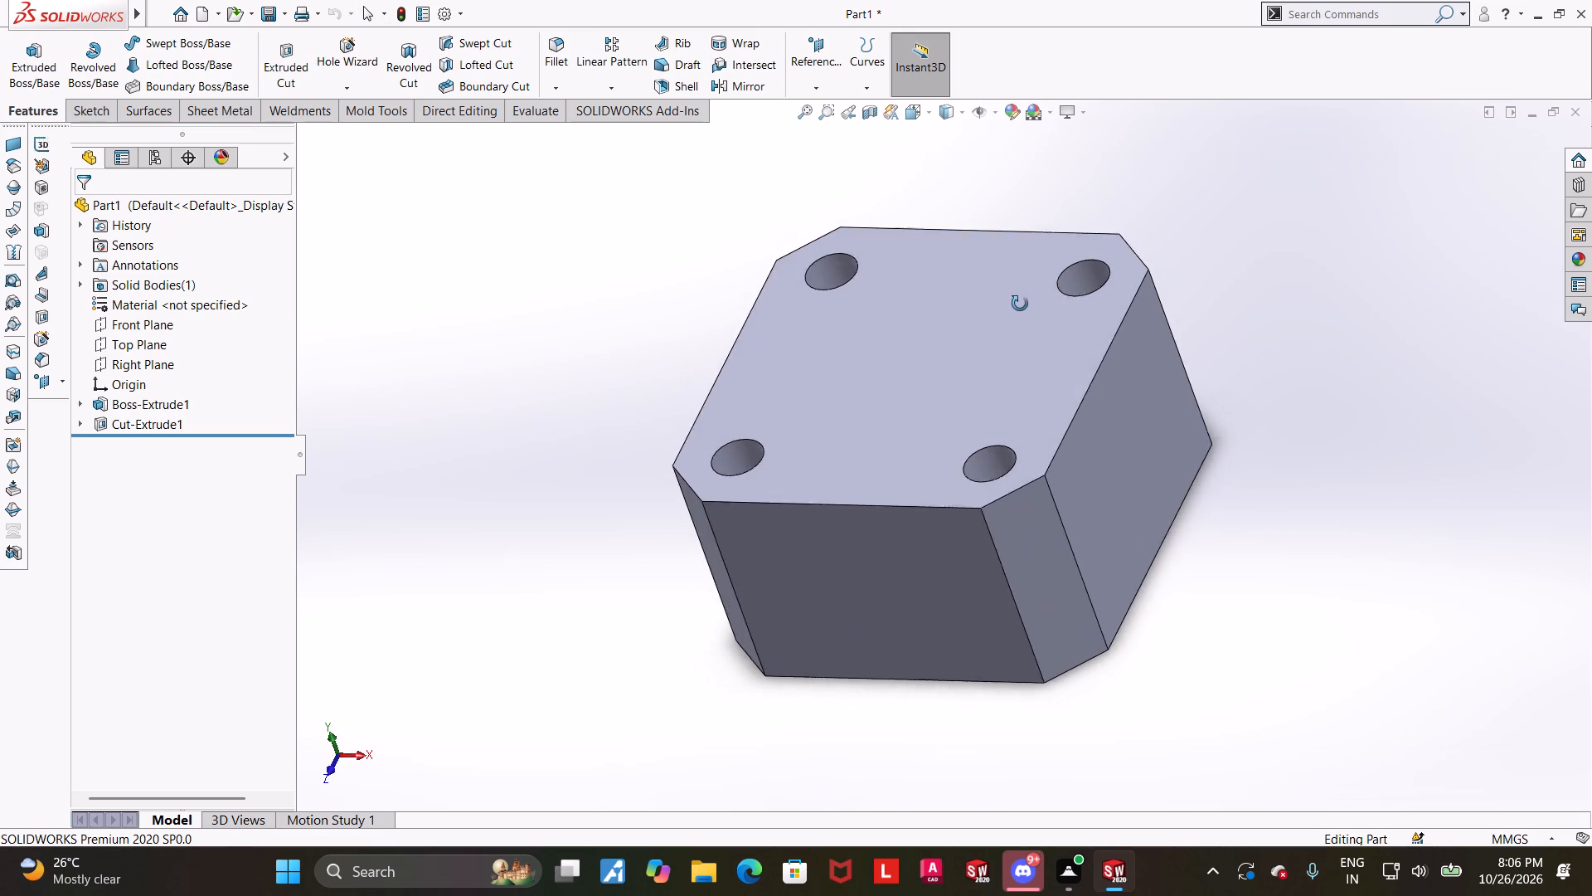
{"action": "middle_click_drag", "start_coordinate": [1020, 304], "coordinate": [1035, 274]}
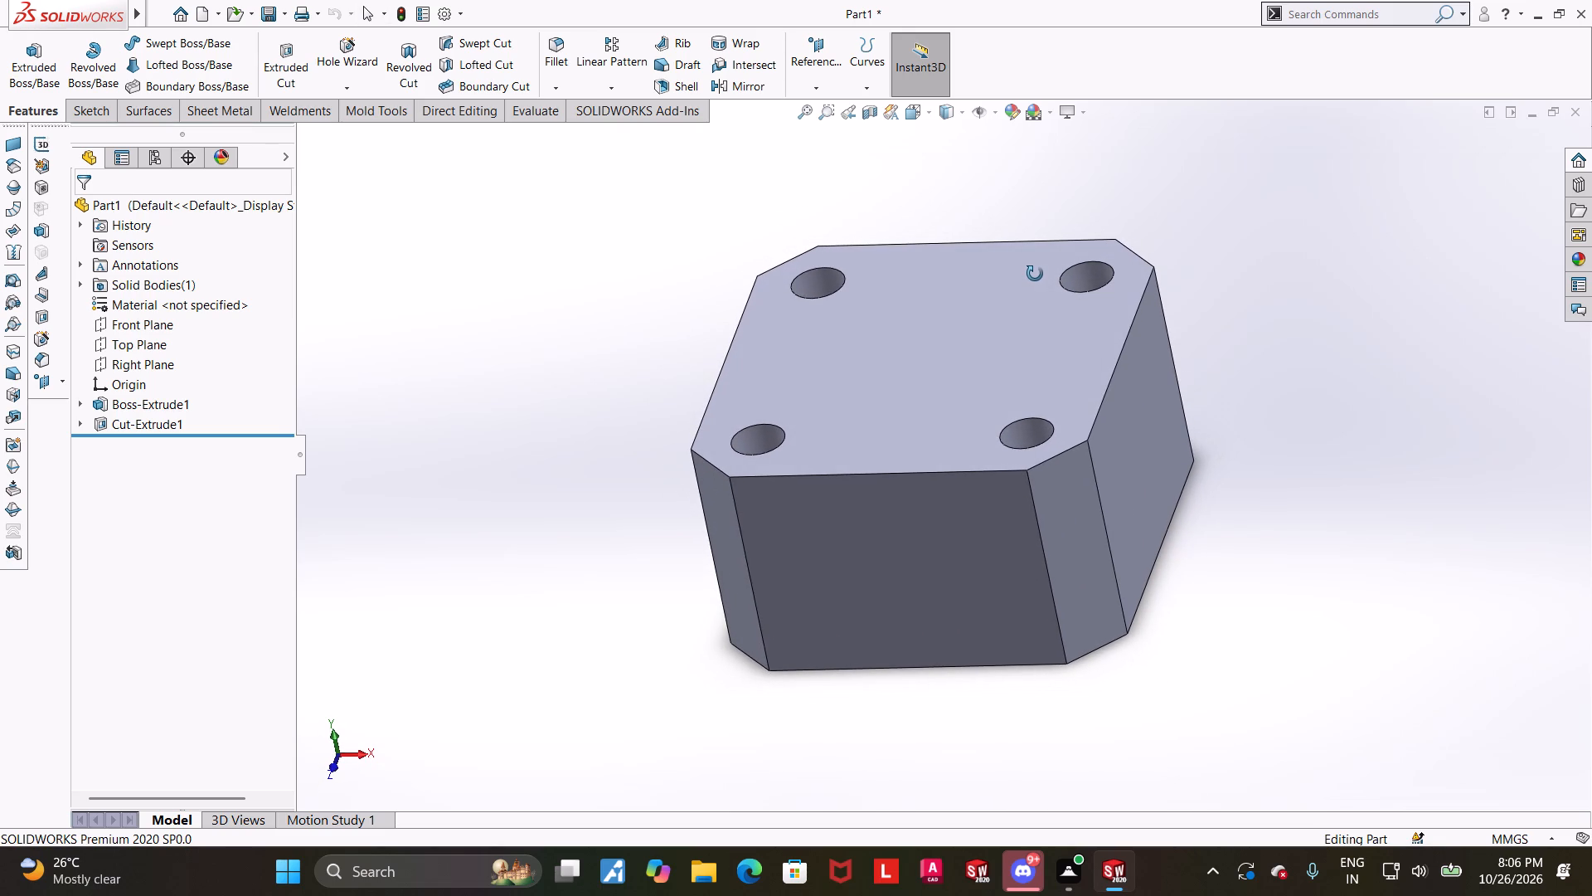
{"action": "middle_click_drag", "start_coordinate": [1035, 274], "coordinate": [1035, 272]}
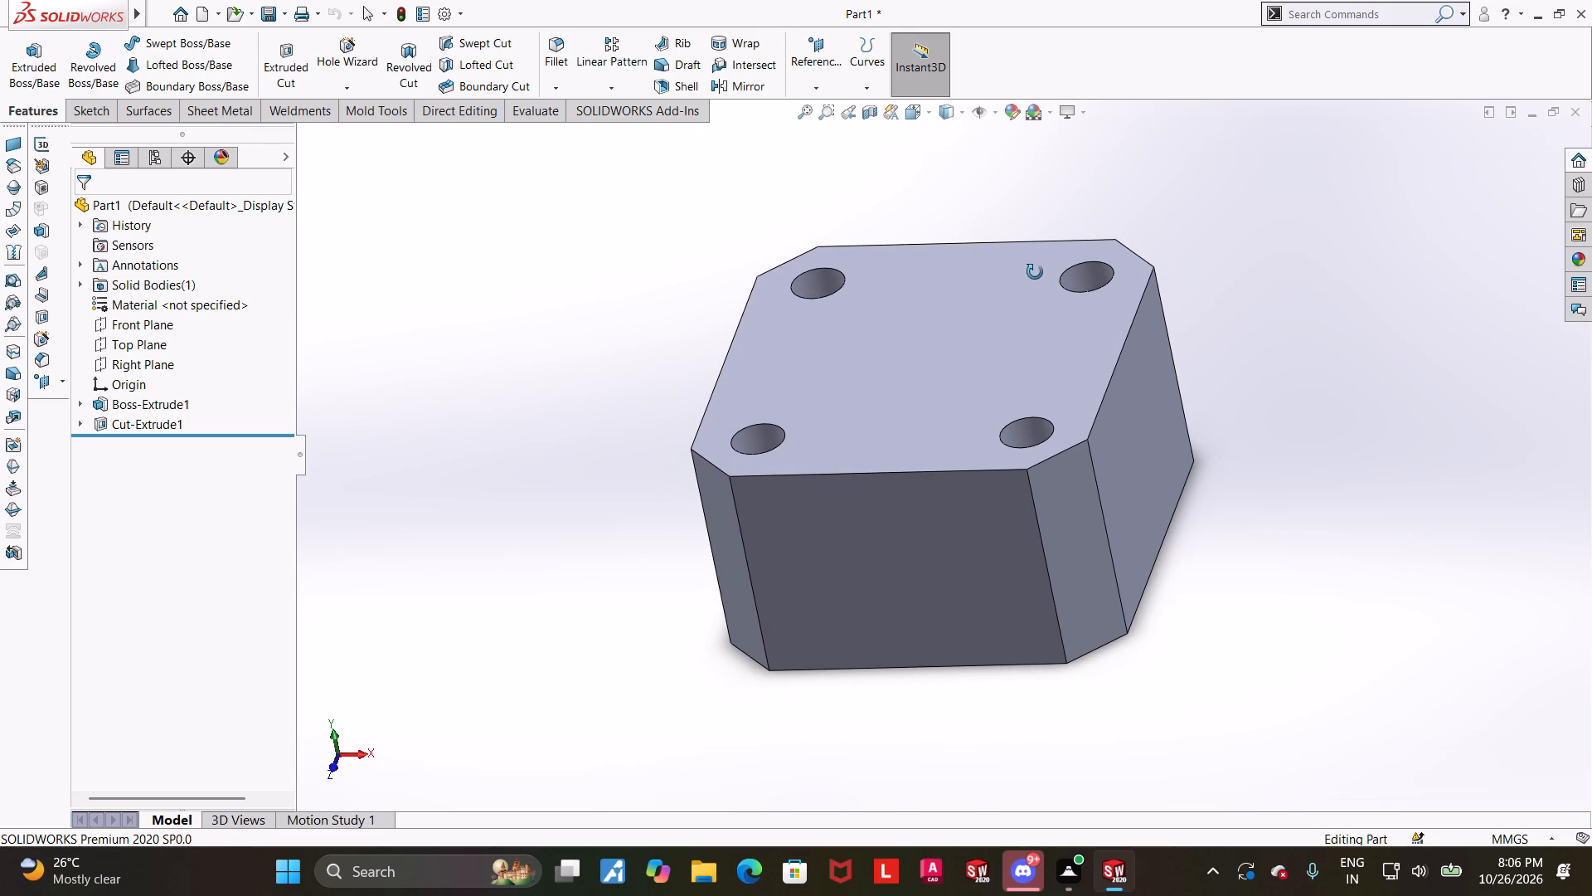
{"action": "middle_click_drag", "start_coordinate": [1035, 272], "coordinate": [1036, 252]}
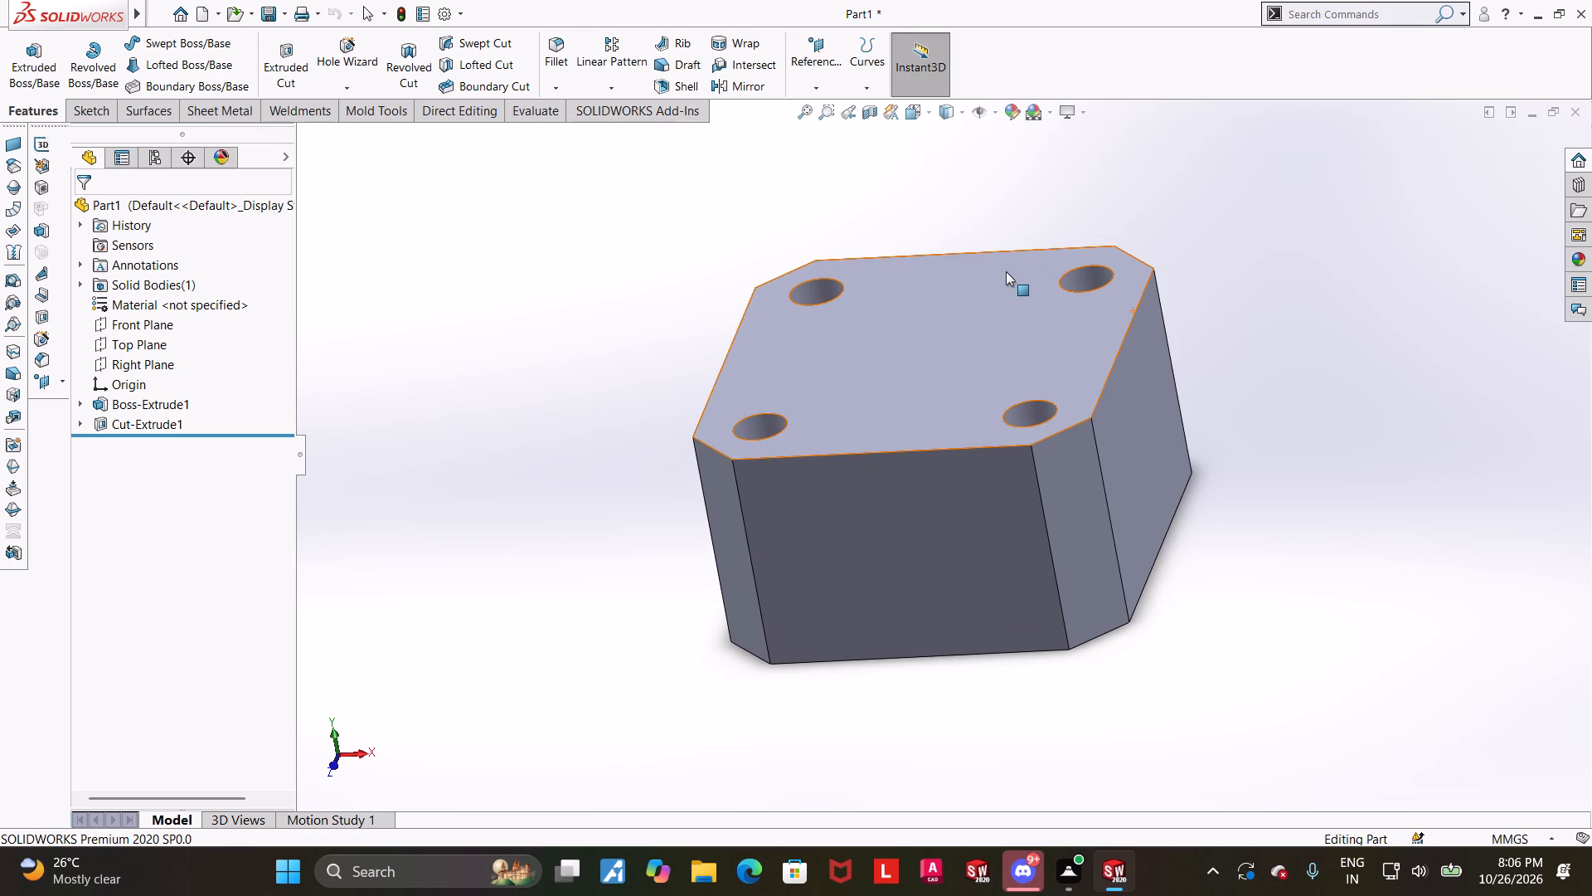
{"action": "scroll", "coordinate": [1006, 271], "scroll_direction": "up", "scroll_amount": 1}
{"action": "scroll", "coordinate": [1006, 271], "scroll_direction": "down", "scroll_amount": 1}
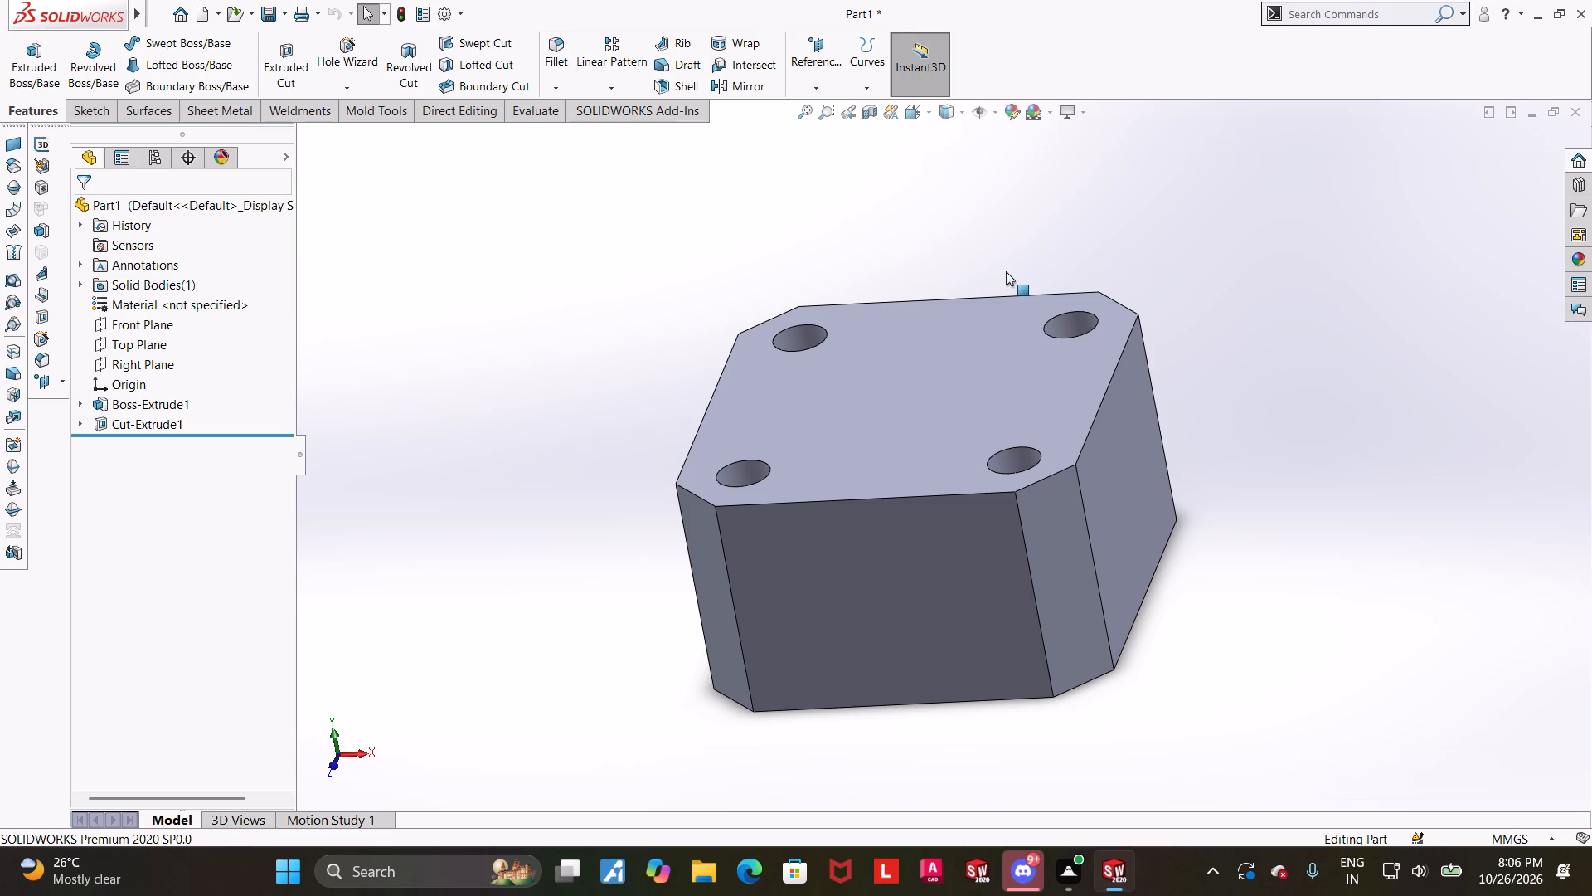
Start a sketch on the block's top face and draw a circle about 54 mm in diameter centred on the origin.
{"action": "scroll", "coordinate": [1006, 271], "scroll_direction": "up", "scroll_amount": 1}
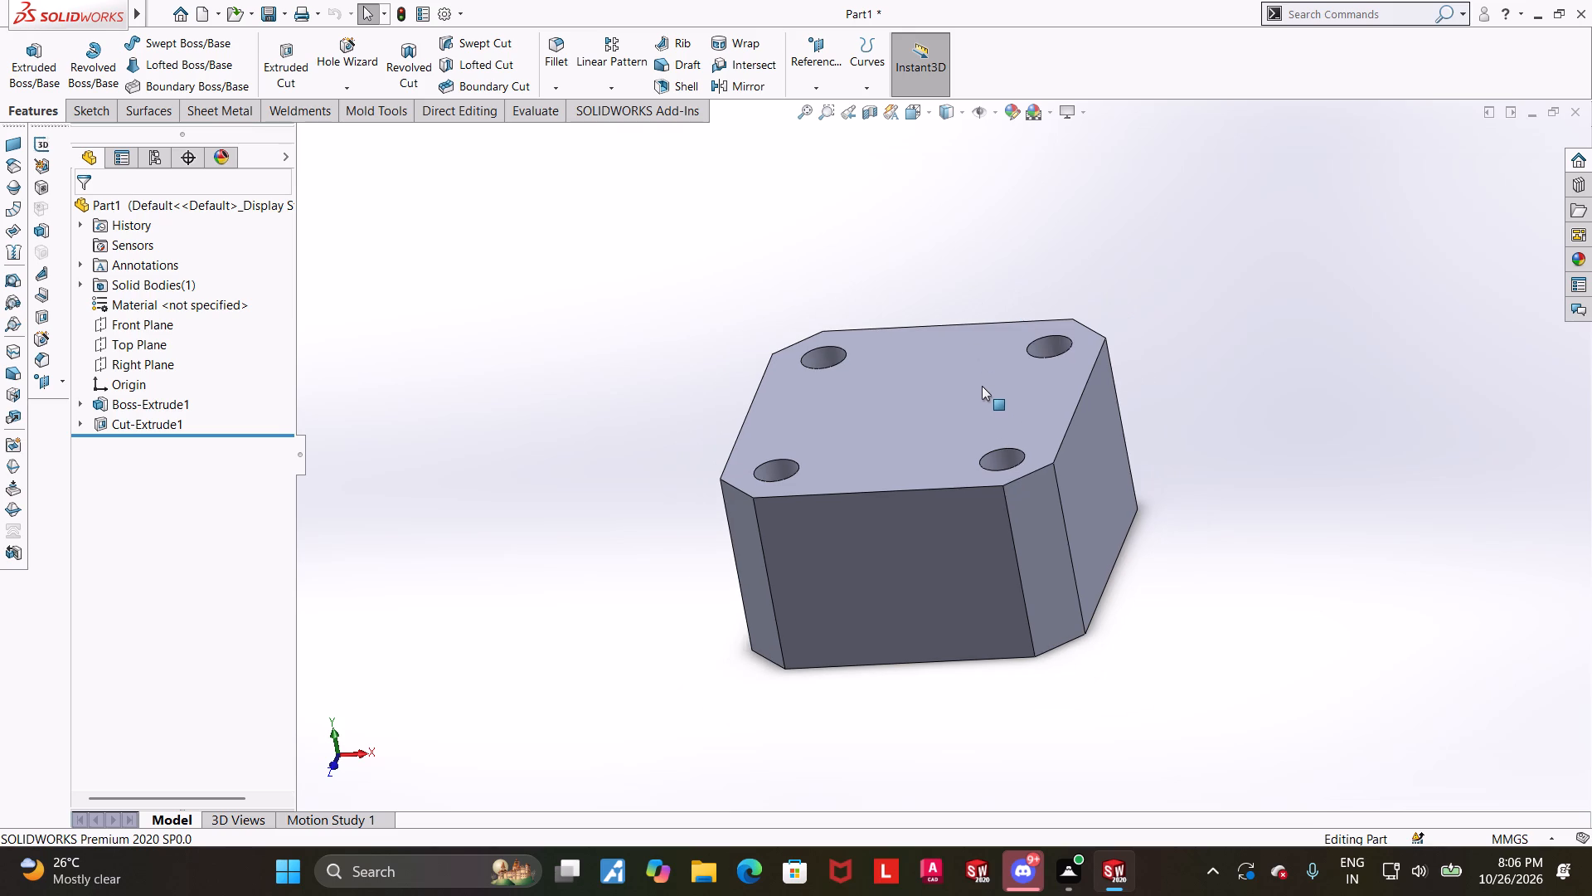
{"action": "middle_click_drag", "start_coordinate": [981, 385], "coordinate": [971, 387]}
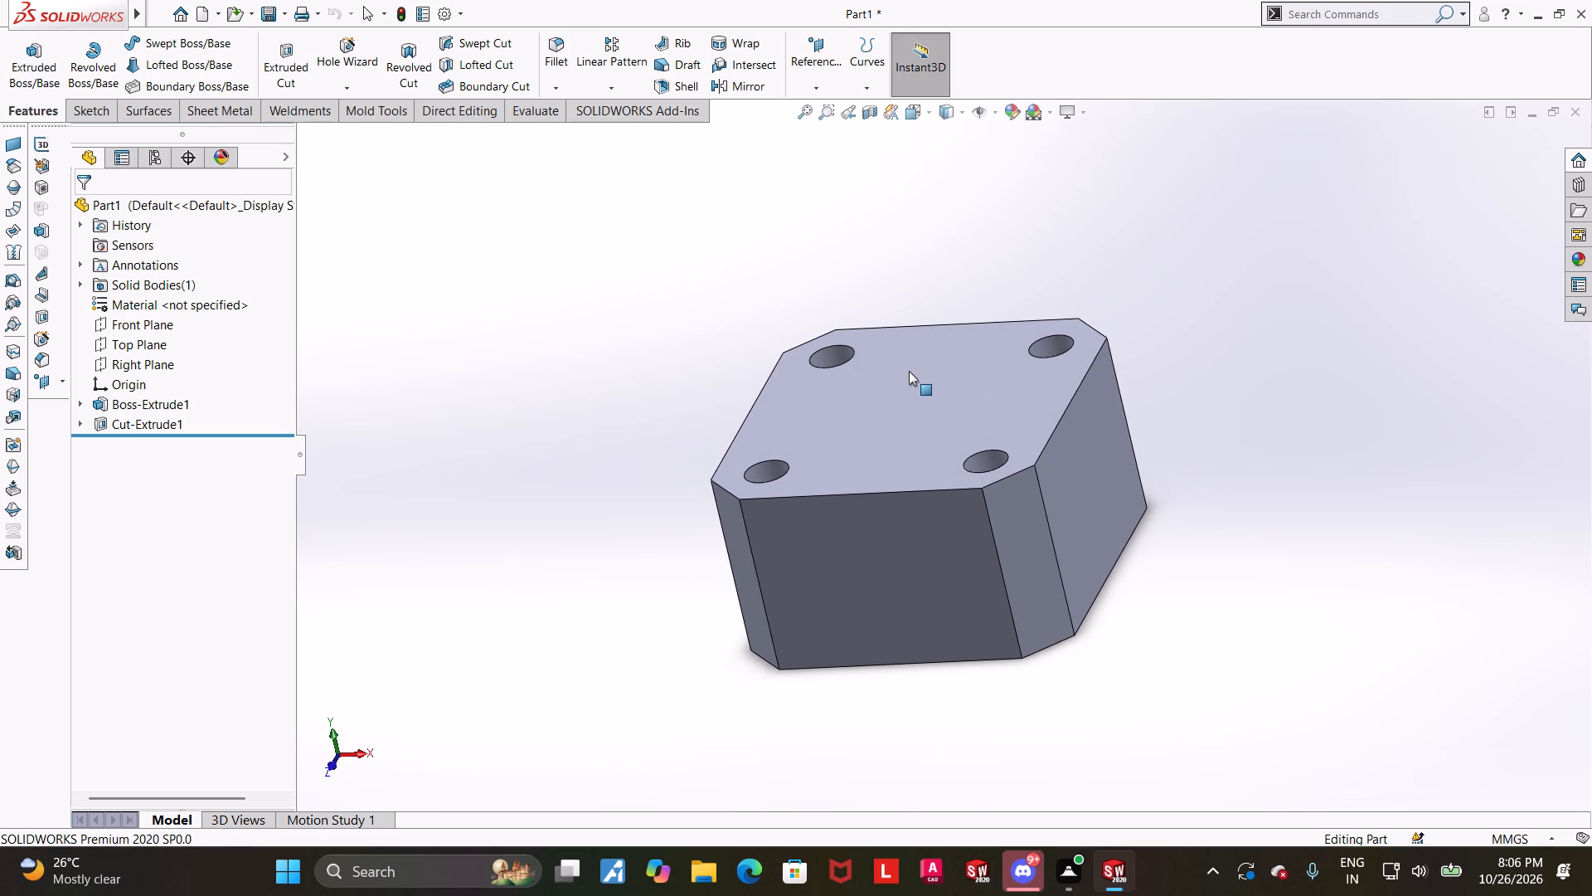
{"action": "left_click", "coordinate": [911, 371]}
{"action": "left_click", "coordinate": [973, 329]}
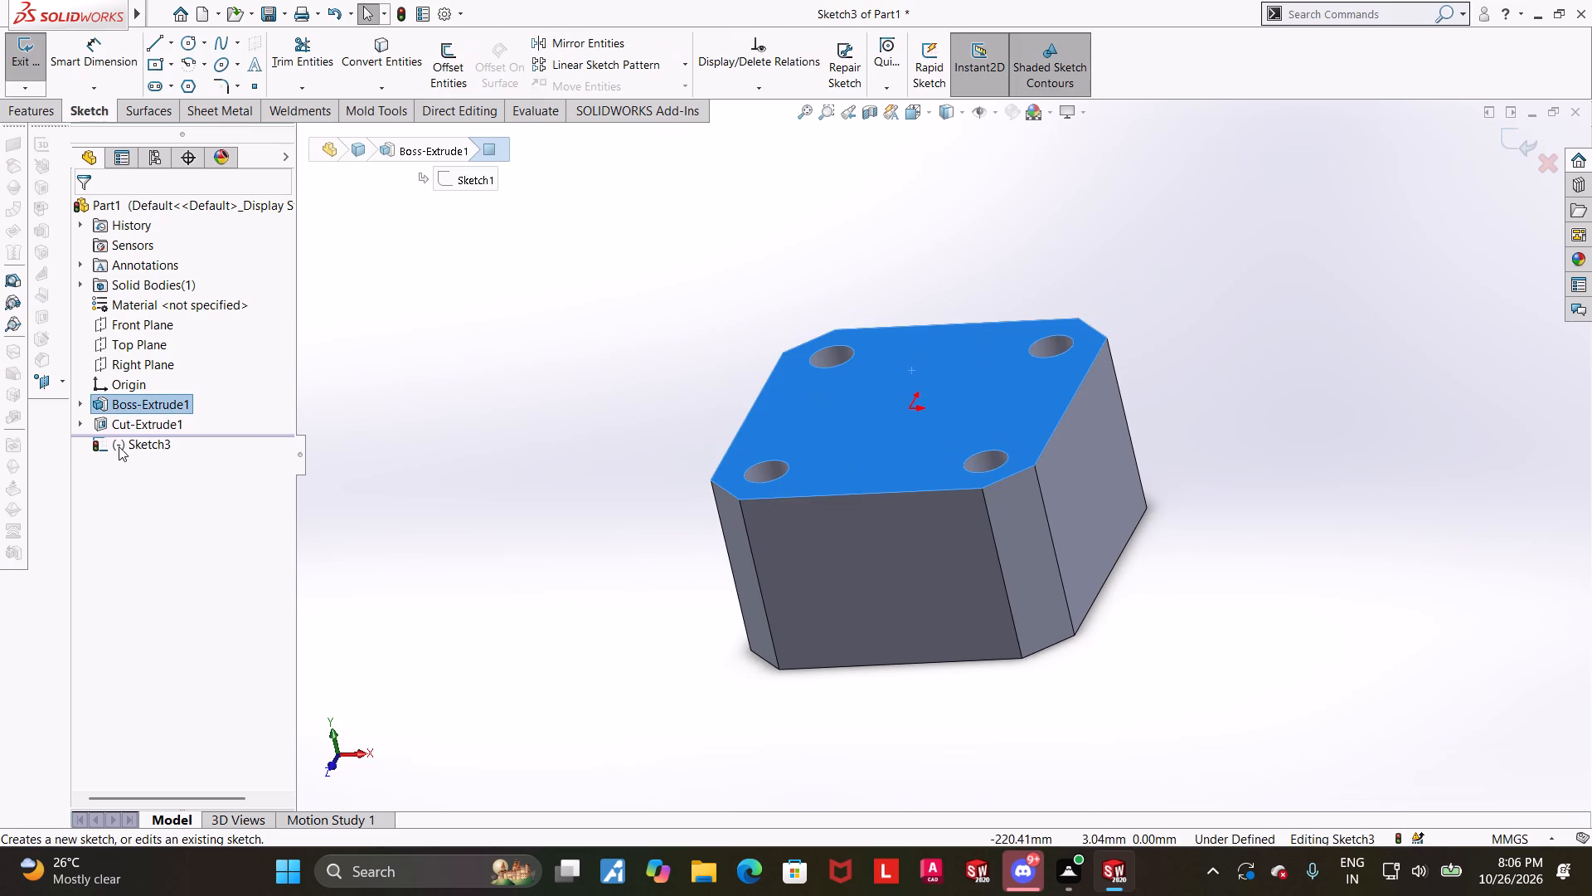
{"action": "left_click", "coordinate": [119, 446]}
{"action": "left_click", "coordinate": [152, 429]}
{"action": "left_click", "coordinate": [189, 42]}
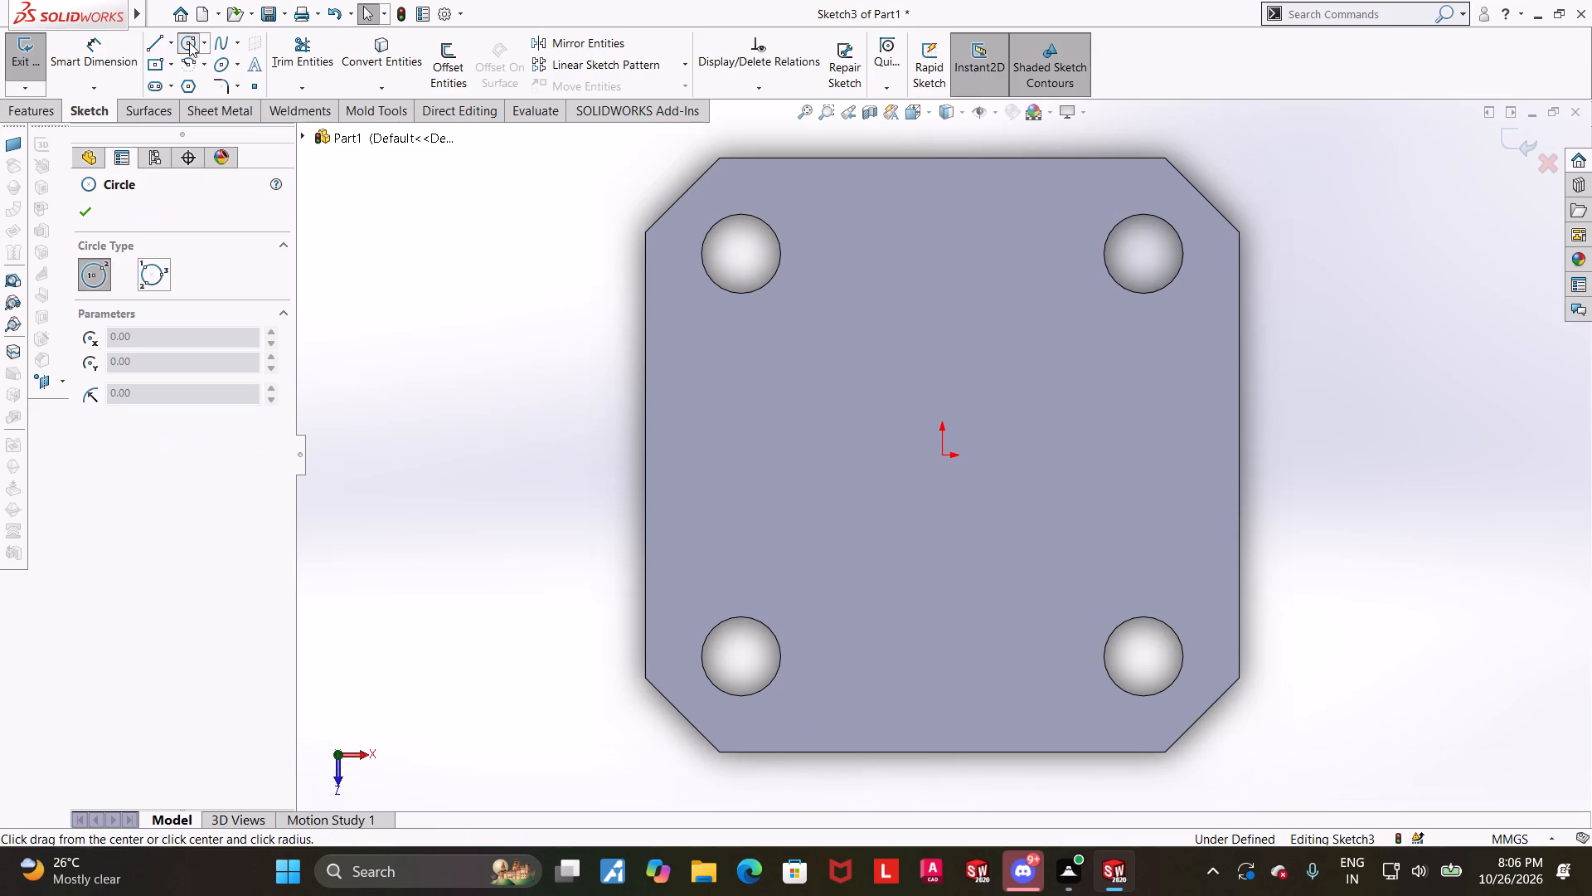
{"action": "left_click", "coordinate": [944, 455]}
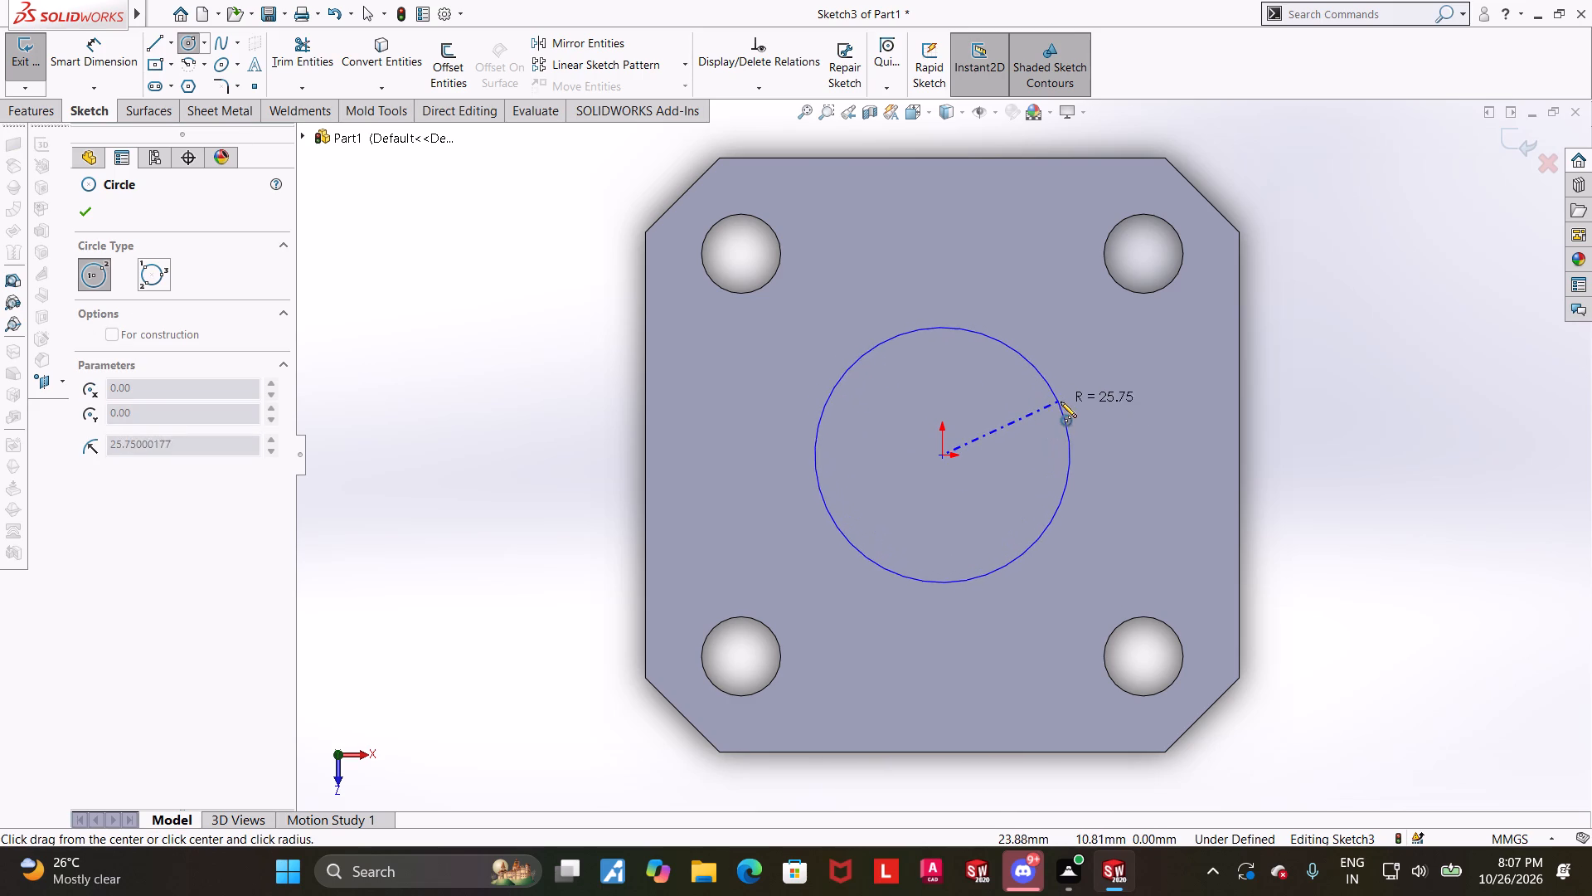
{"action": "left_click", "coordinate": [1065, 403]}
{"action": "key", "text": "Escape"}
Dimension the central circle's diameter as 65+12, giving 77 mm.
{"action": "left_click", "coordinate": [97, 71]}
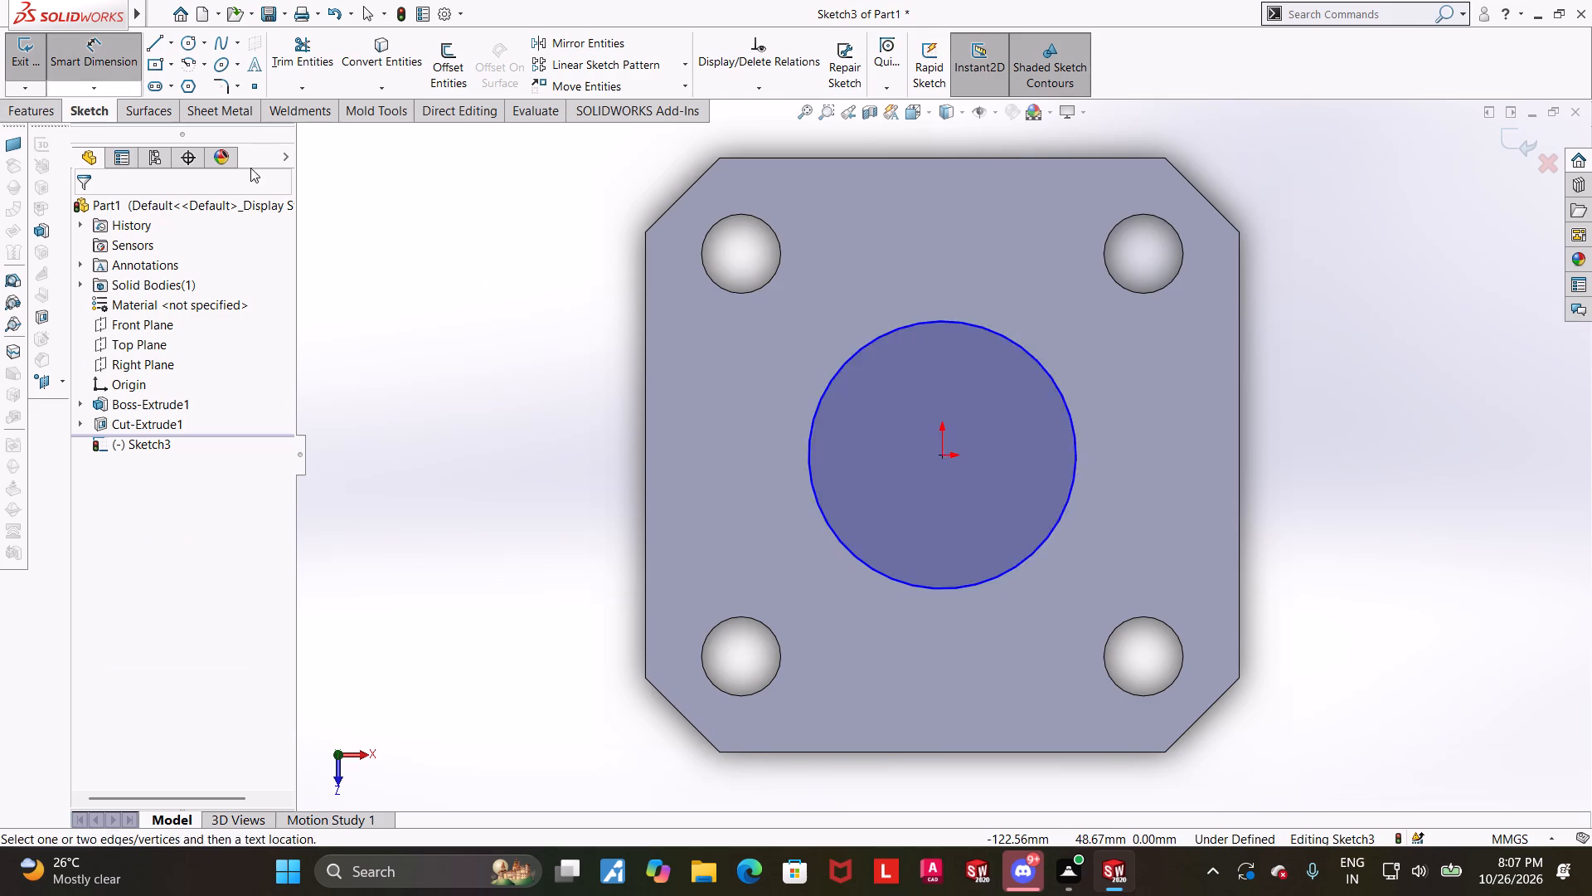
{"action": "scroll", "coordinate": [832, 401], "scroll_direction": "down", "scroll_amount": 1}
{"action": "scroll", "coordinate": [896, 414], "scroll_direction": "up", "scroll_amount": 1}
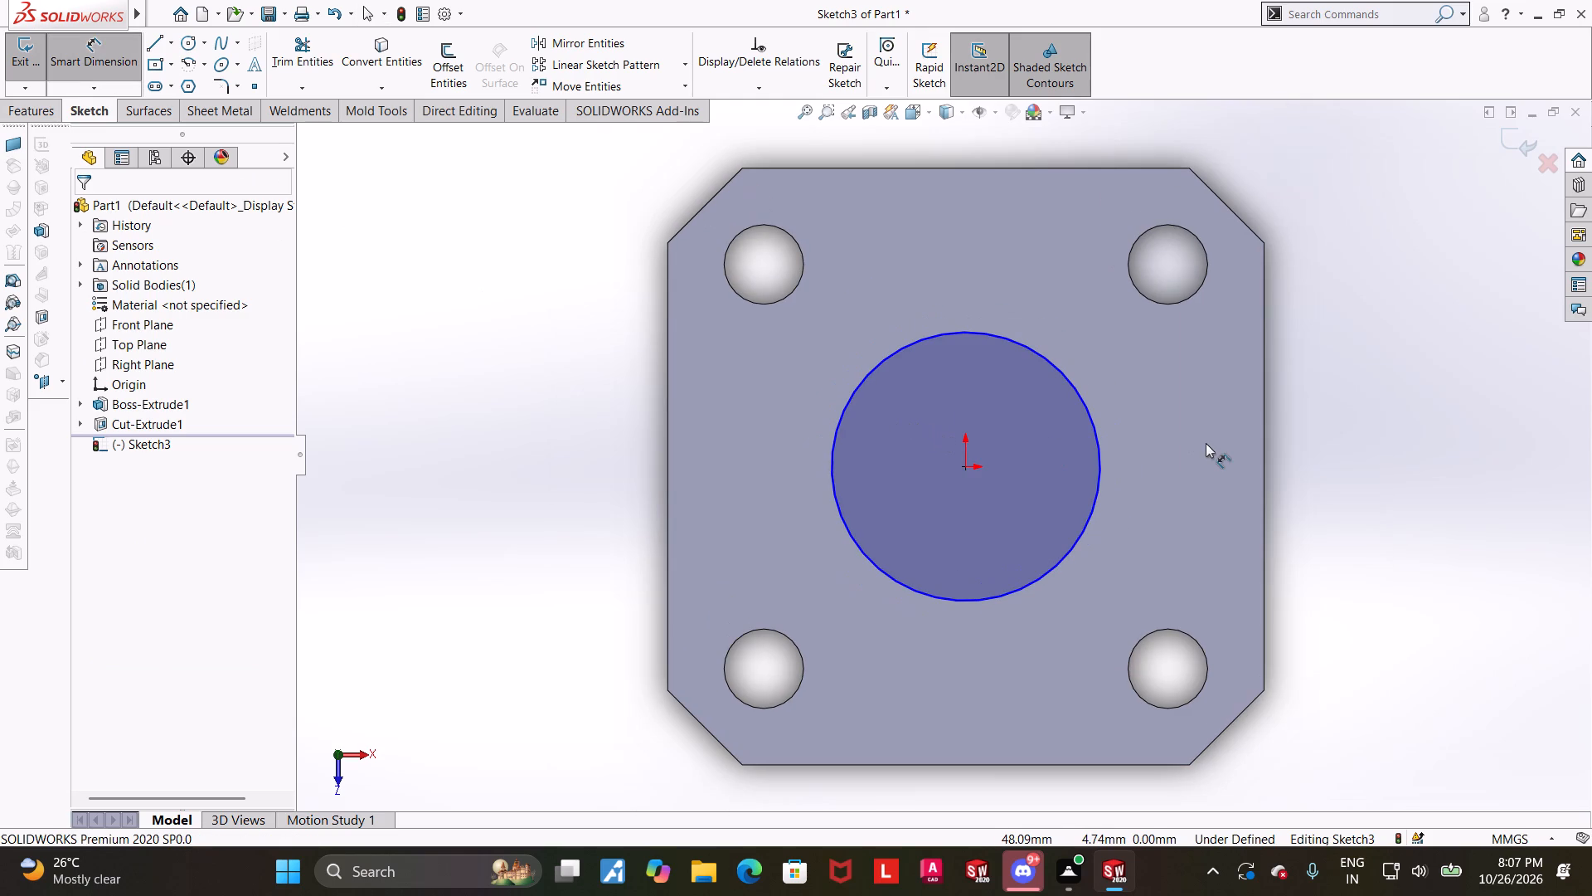
{"action": "scroll", "coordinate": [1206, 443], "scroll_direction": "up", "scroll_amount": 1}
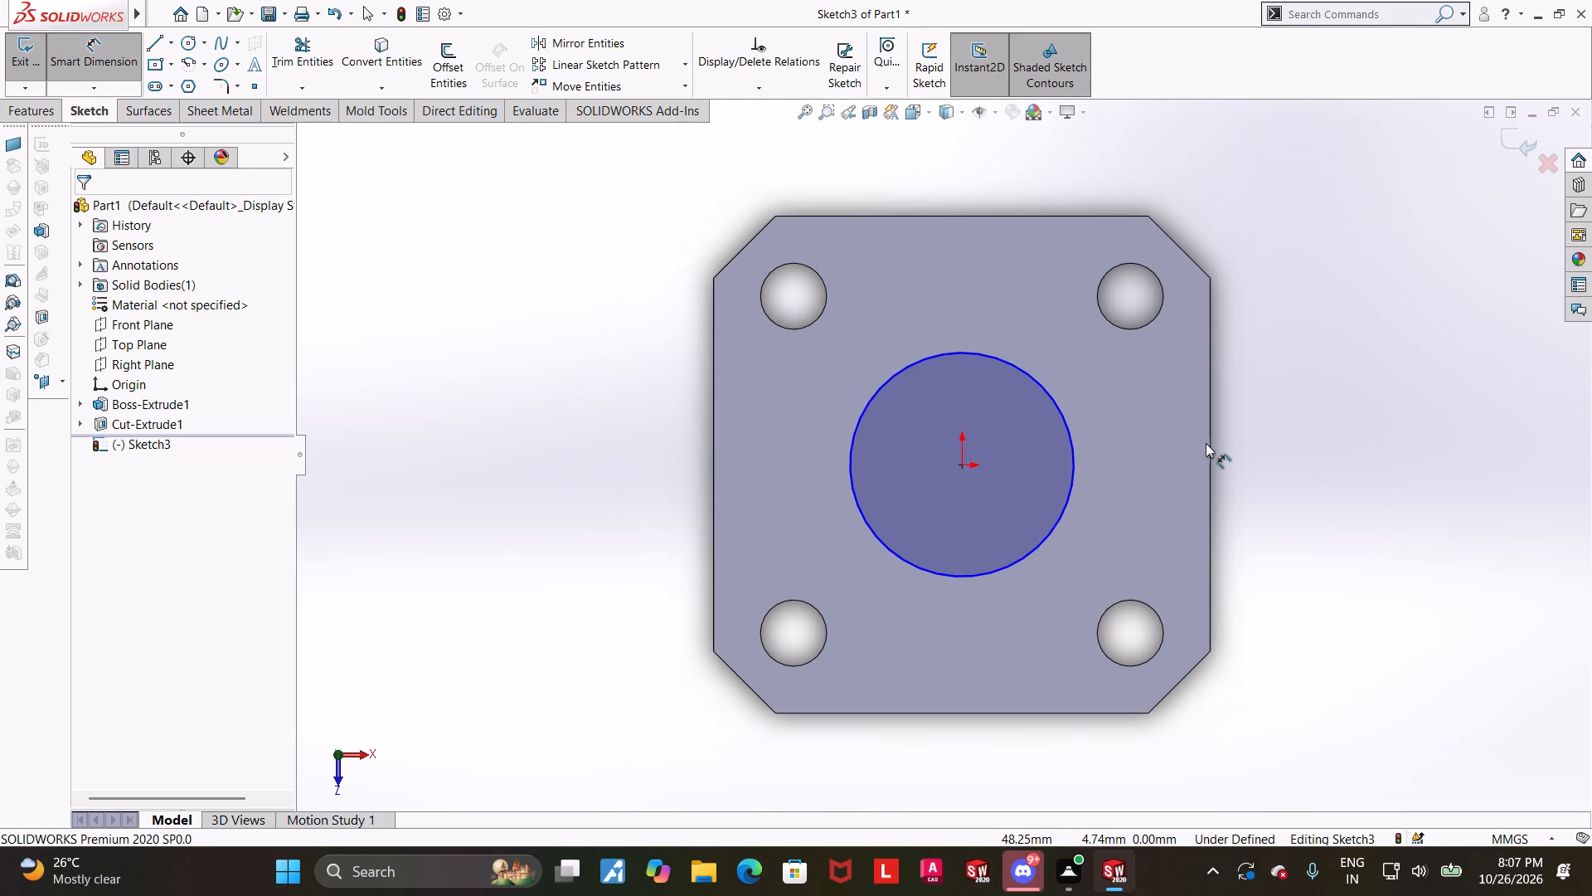
{"action": "scroll", "coordinate": [1206, 443], "scroll_direction": "down", "scroll_amount": 3}
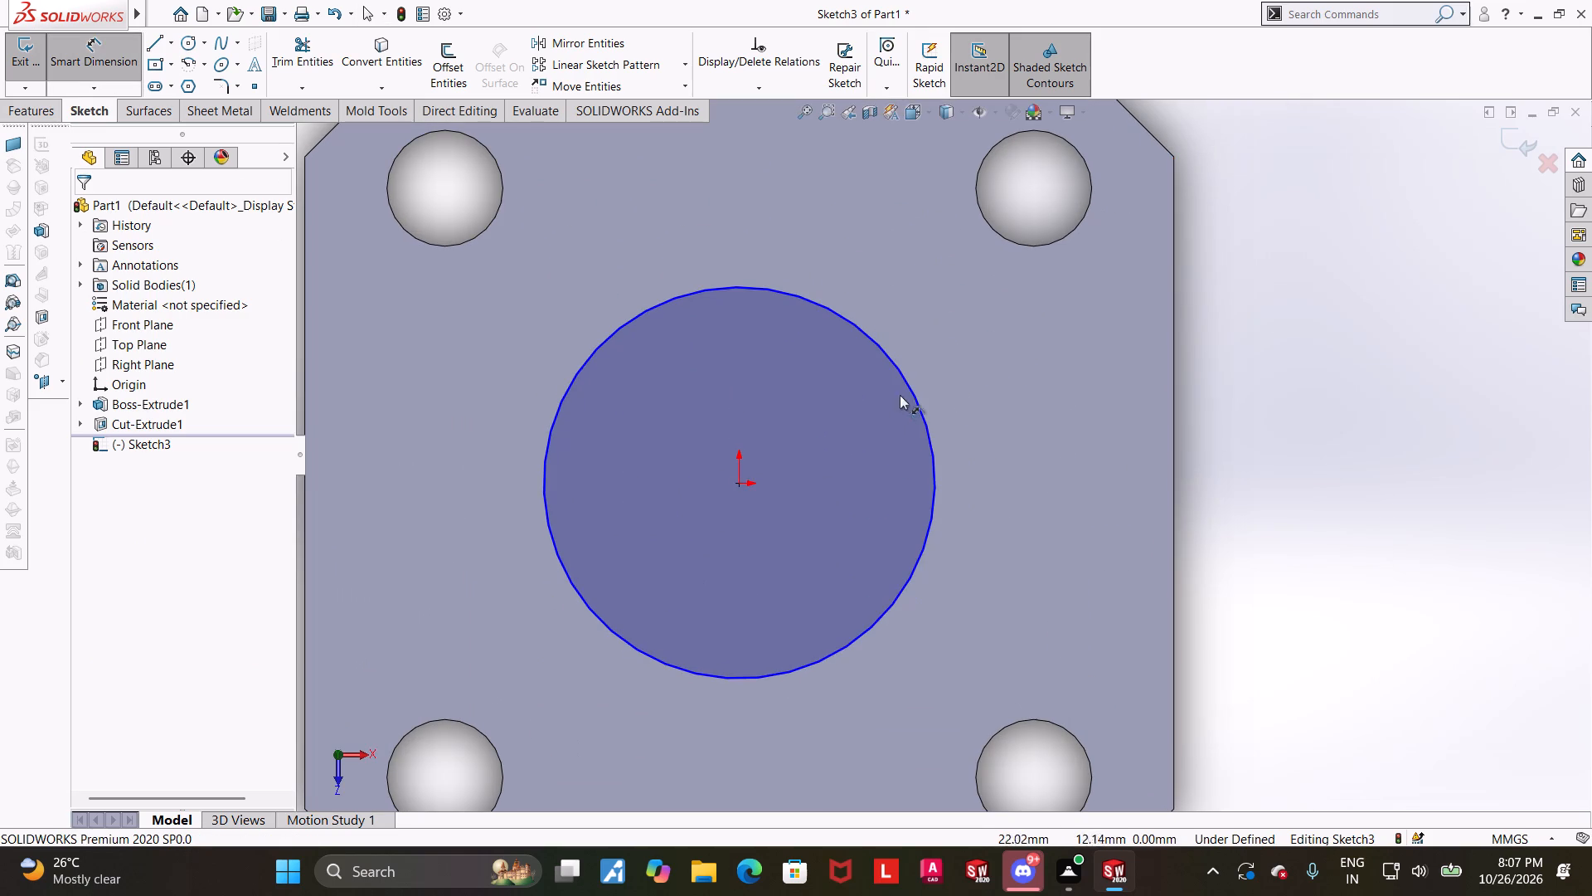
{"action": "left_click", "coordinate": [914, 394]}
{"action": "scroll", "coordinate": [971, 413], "scroll_direction": "up", "scroll_amount": 2}
{"action": "left_click", "coordinate": [1006, 415]}
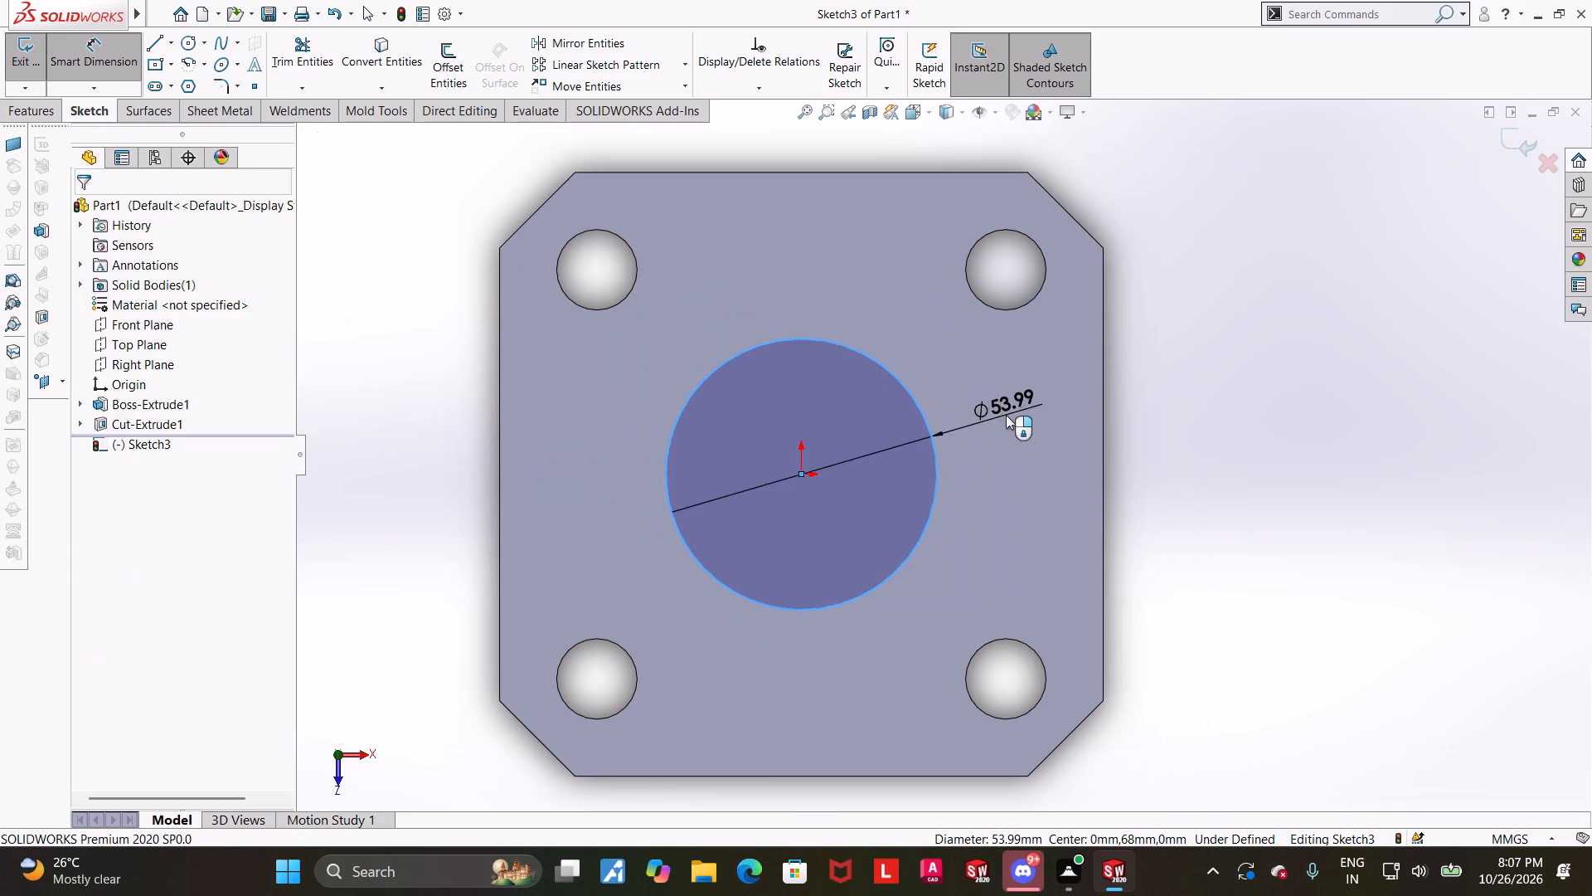
{"action": "type", "text": "65"}
{"action": "key", "text": "shift+plus"}
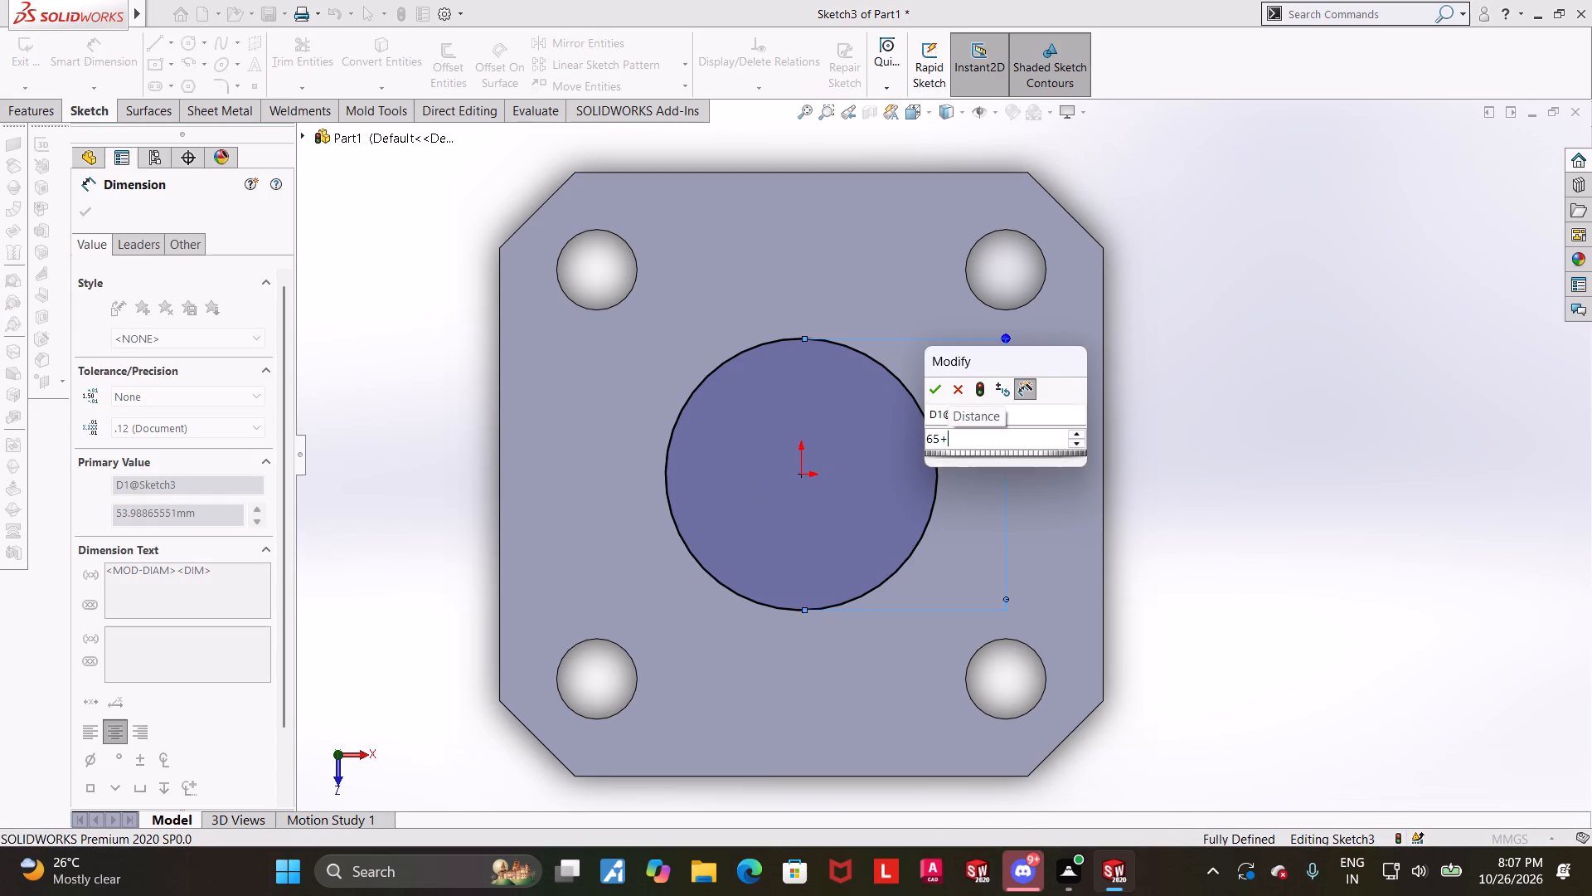
{"action": "type", "text": "12"}
{"action": "key", "text": "Return"}
{"action": "key", "text": "Escape"}
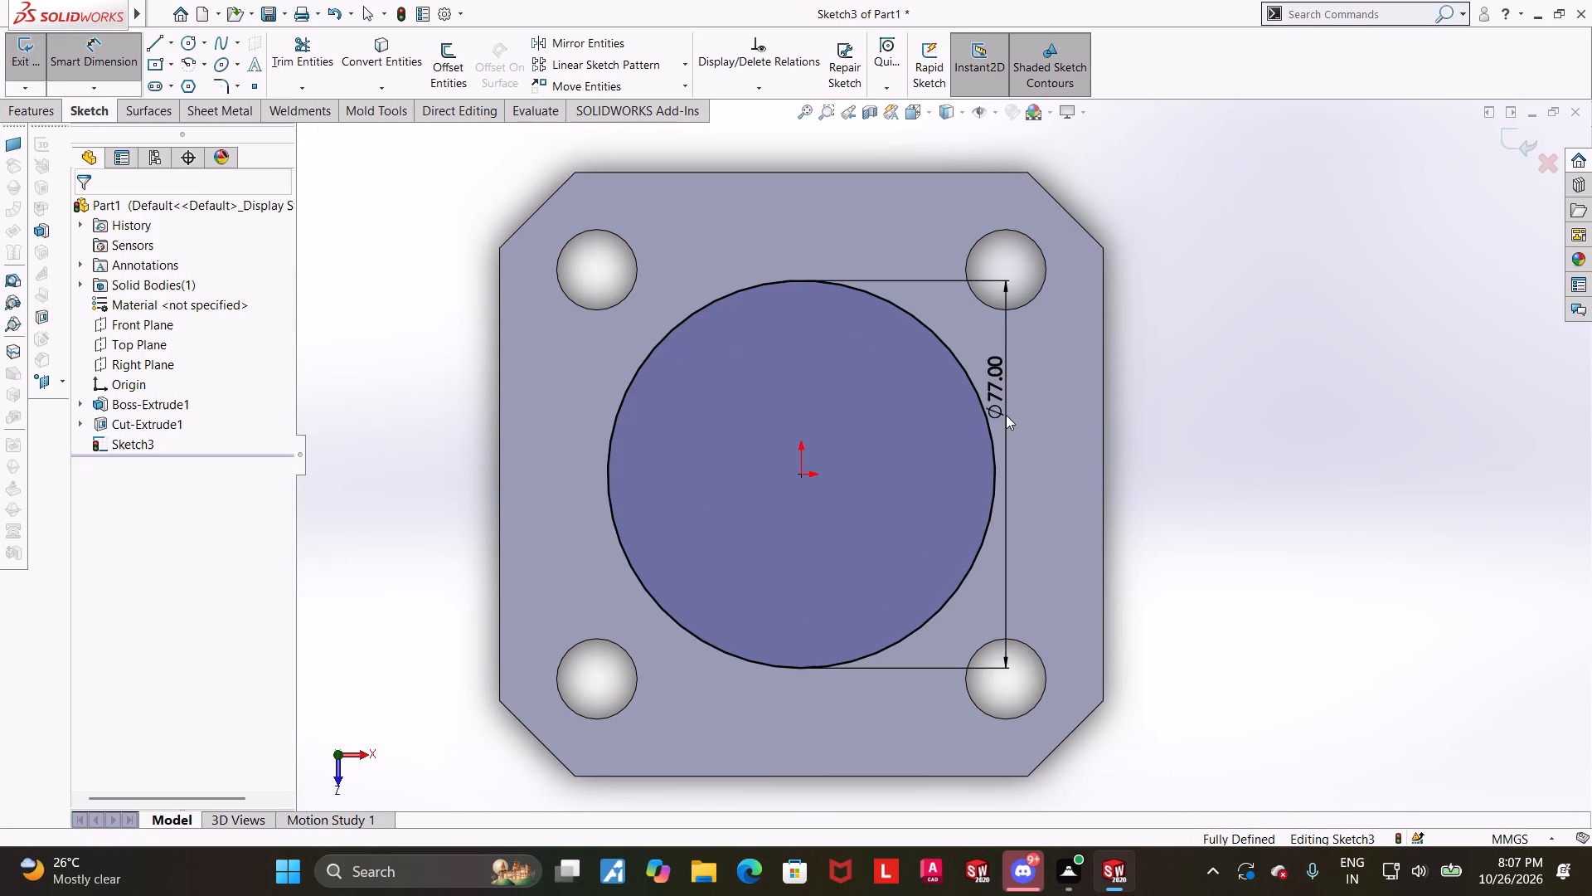
Close the sketch and extrude the 77 mm circle as a boss with a blind depth of 4 mm, merged with the block.
{"action": "scroll", "coordinate": [1191, 435], "scroll_direction": "up", "scroll_amount": 1}
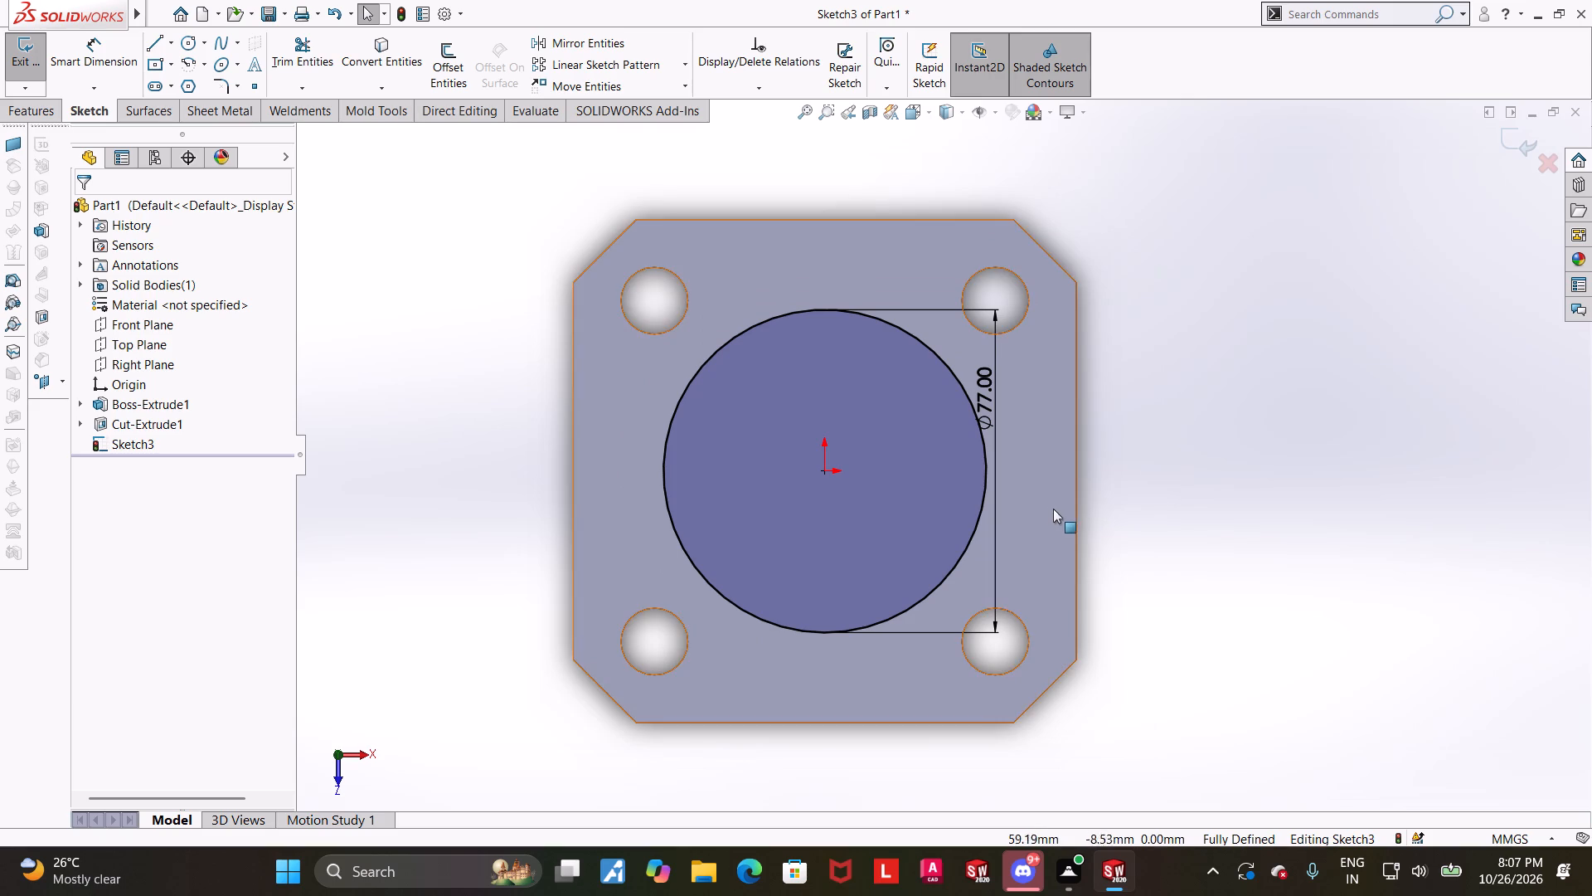
{"action": "scroll", "coordinate": [1049, 509], "scroll_direction": "up", "scroll_amount": 1}
{"action": "scroll", "coordinate": [894, 520], "scroll_direction": "down", "scroll_amount": 1}
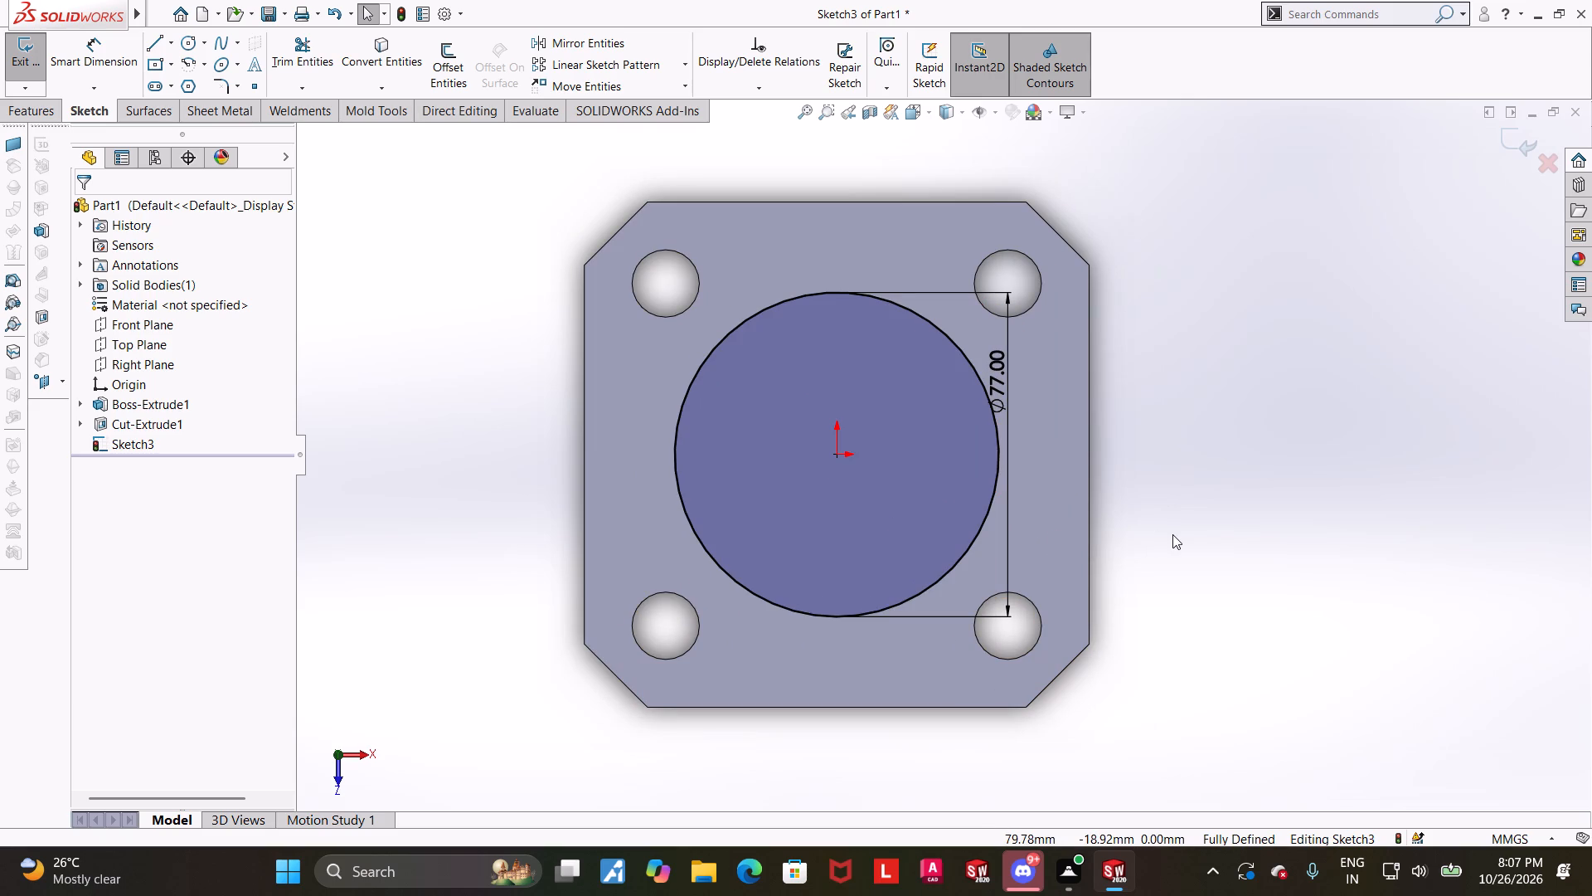
{"action": "middle_click_drag", "start_coordinate": [883, 531], "coordinate": [872, 436]}
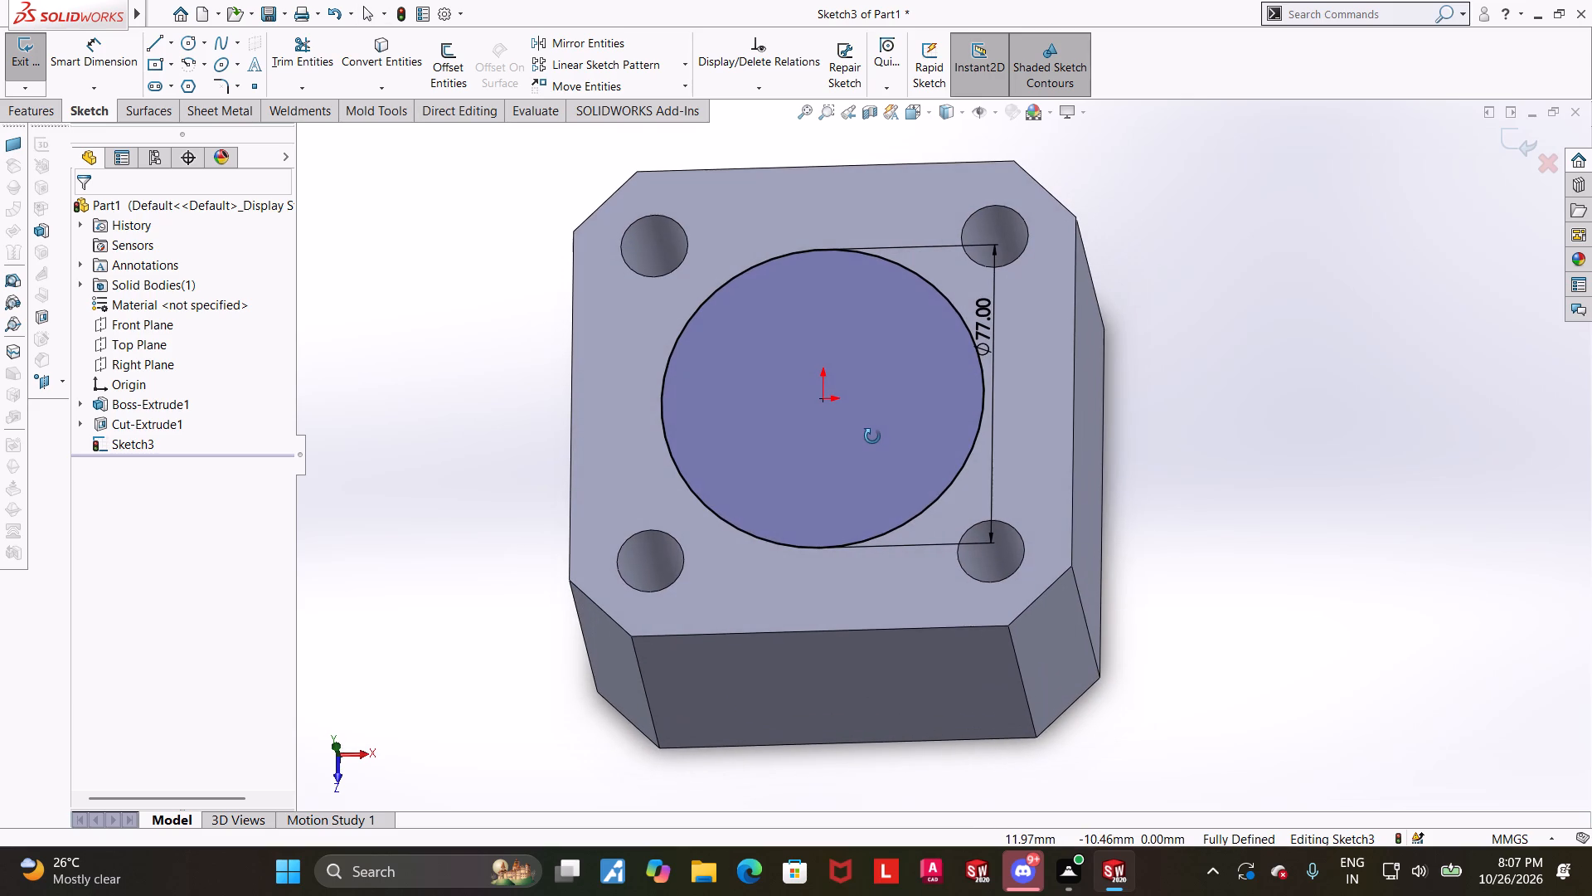
{"action": "middle_click_drag", "start_coordinate": [872, 436], "coordinate": [876, 414]}
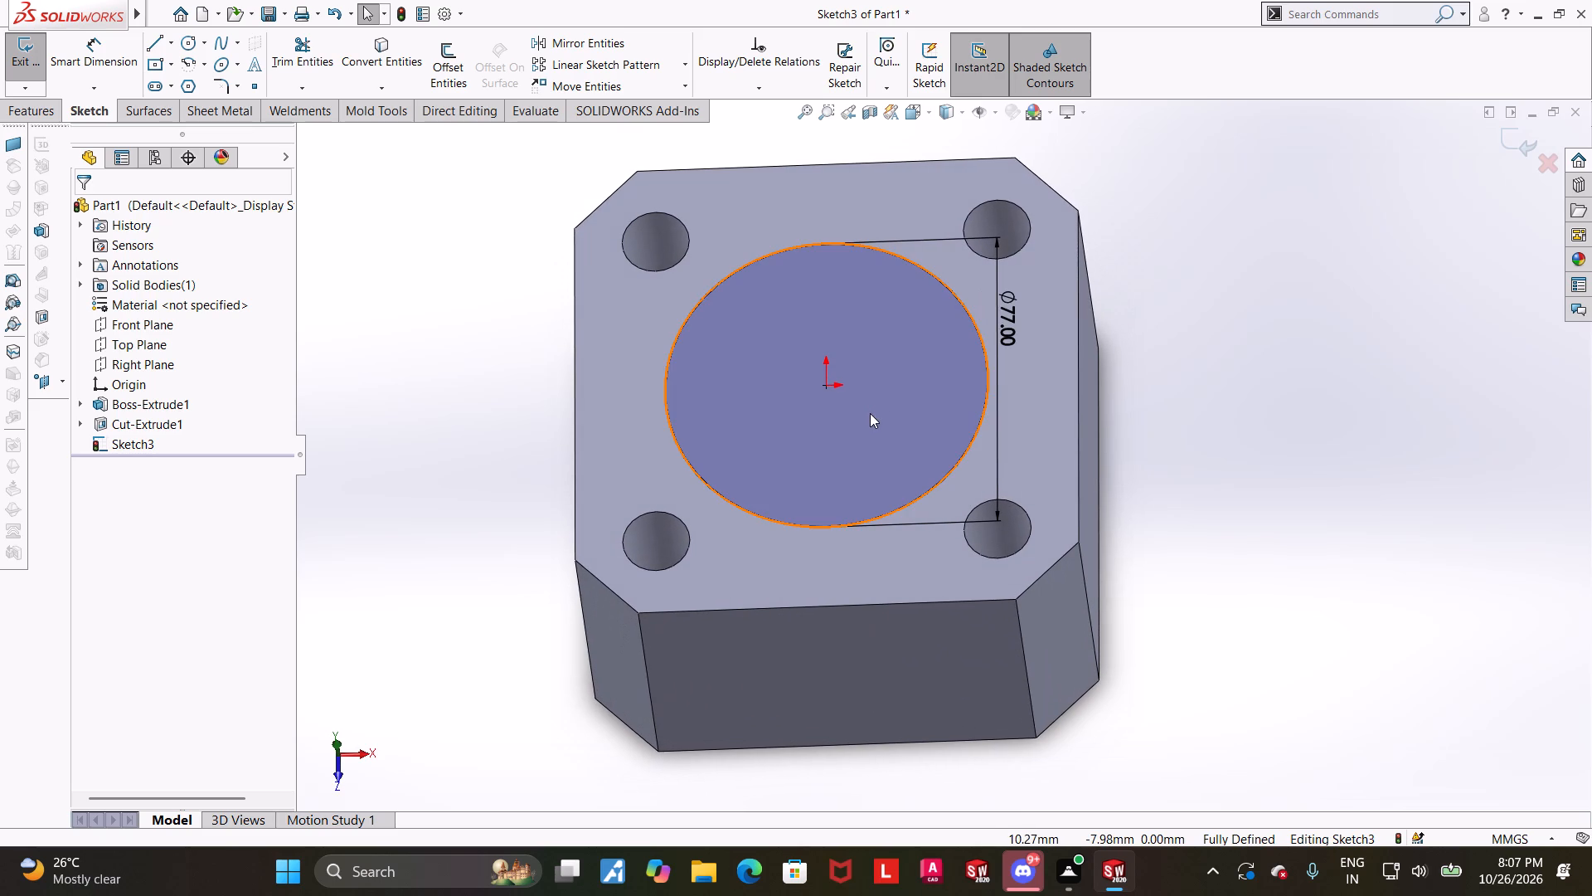
{"action": "left_click", "coordinate": [1520, 131]}
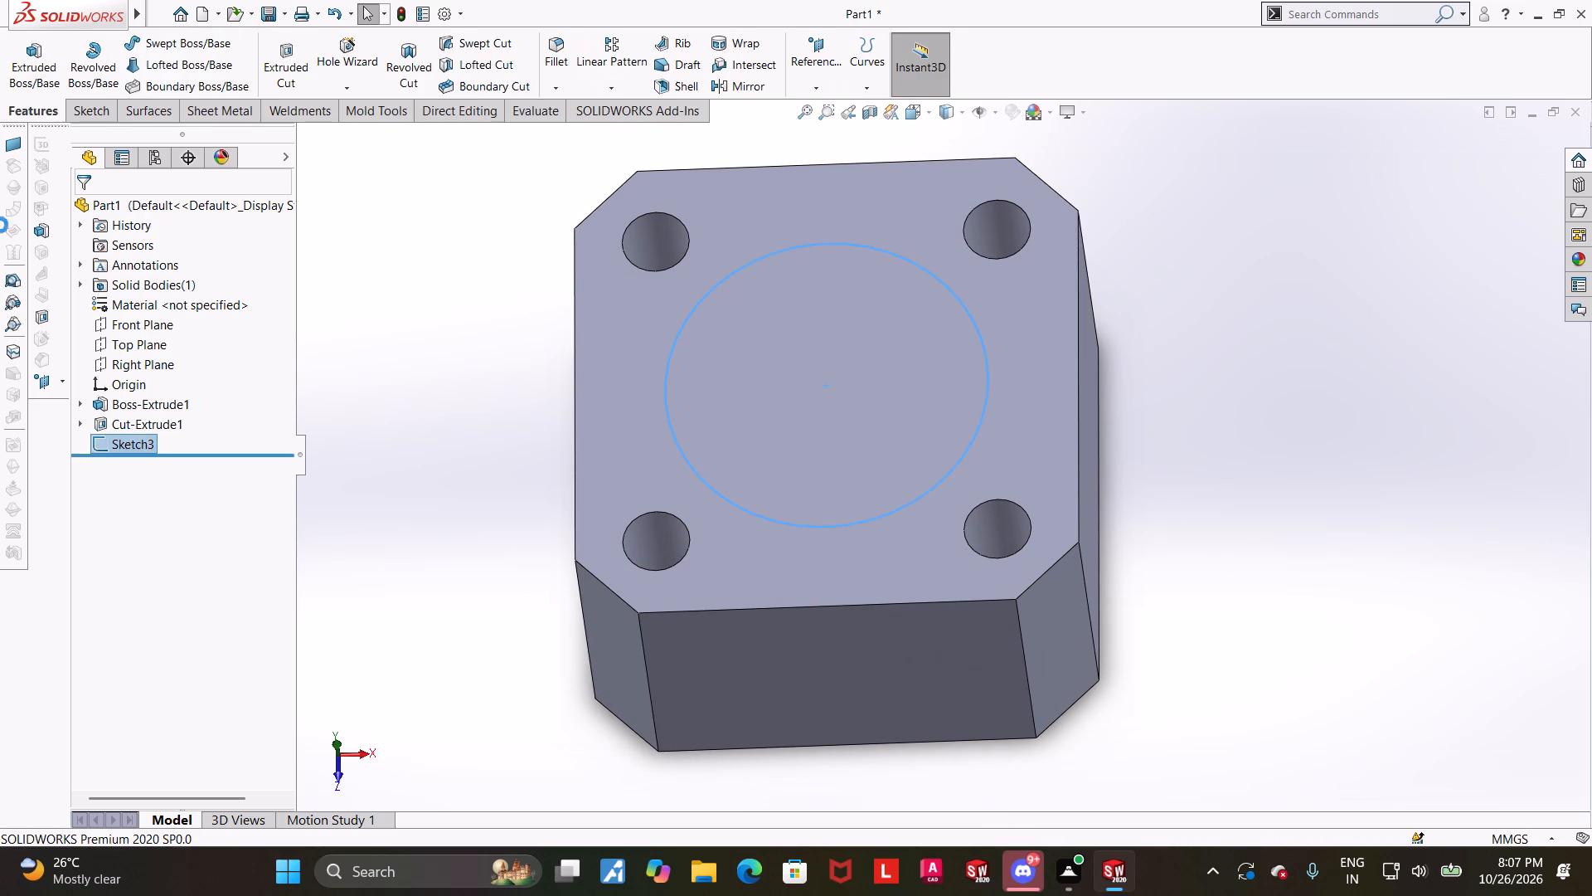
{"action": "left_click", "coordinate": [30, 66]}
{"action": "middle_click_drag", "start_coordinate": [420, 425], "coordinate": [425, 366]}
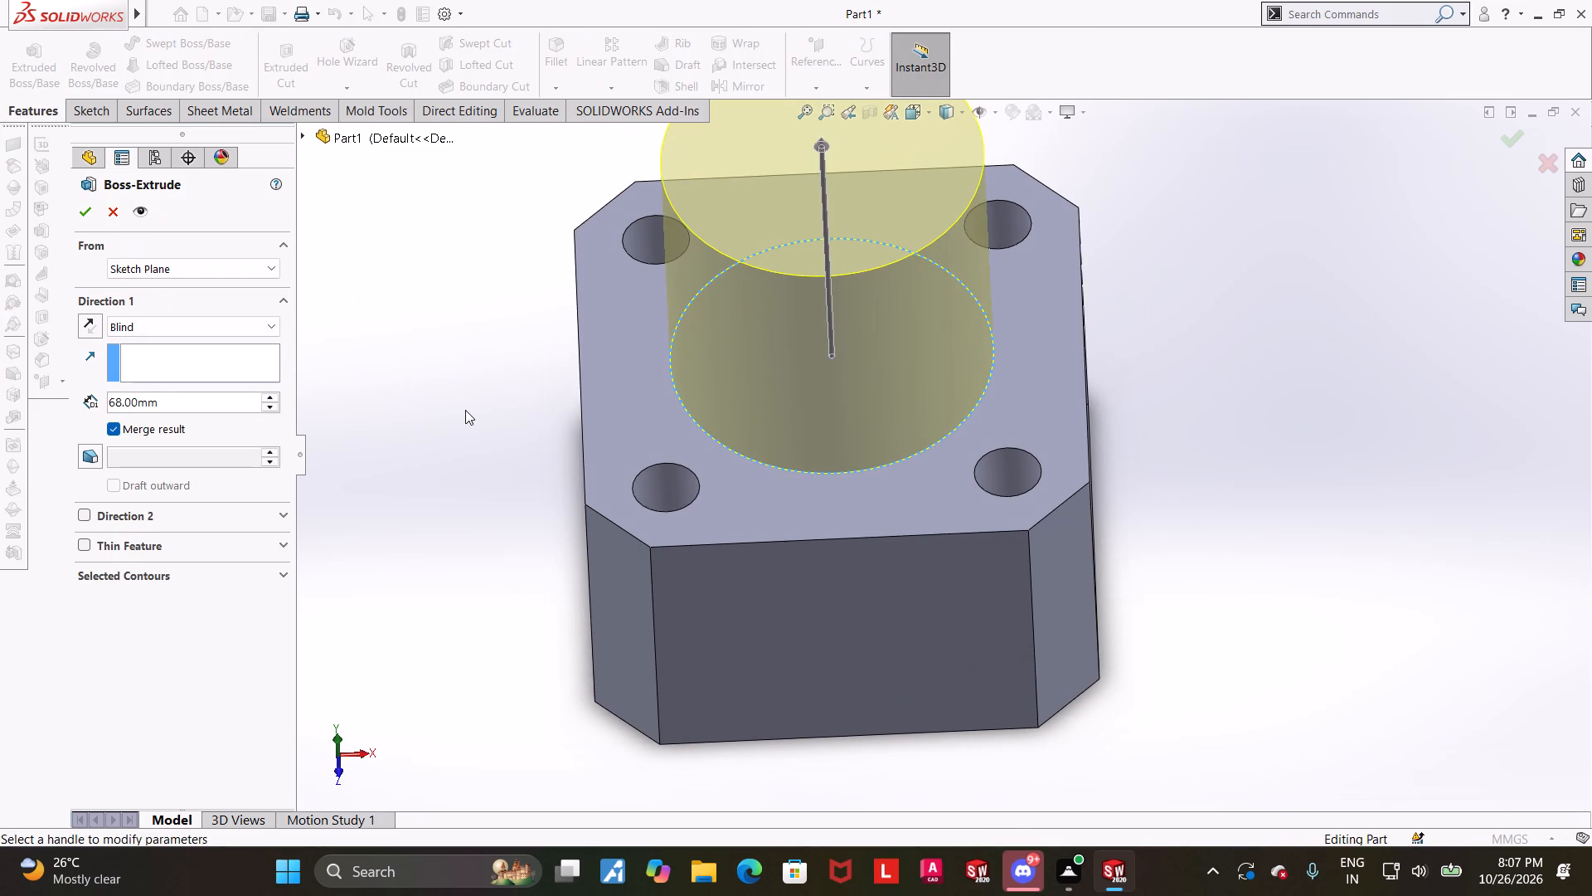
{"action": "left_click", "coordinate": [171, 400]}
{"action": "left_click_drag", "start_coordinate": [214, 399], "coordinate": [0, 415]}
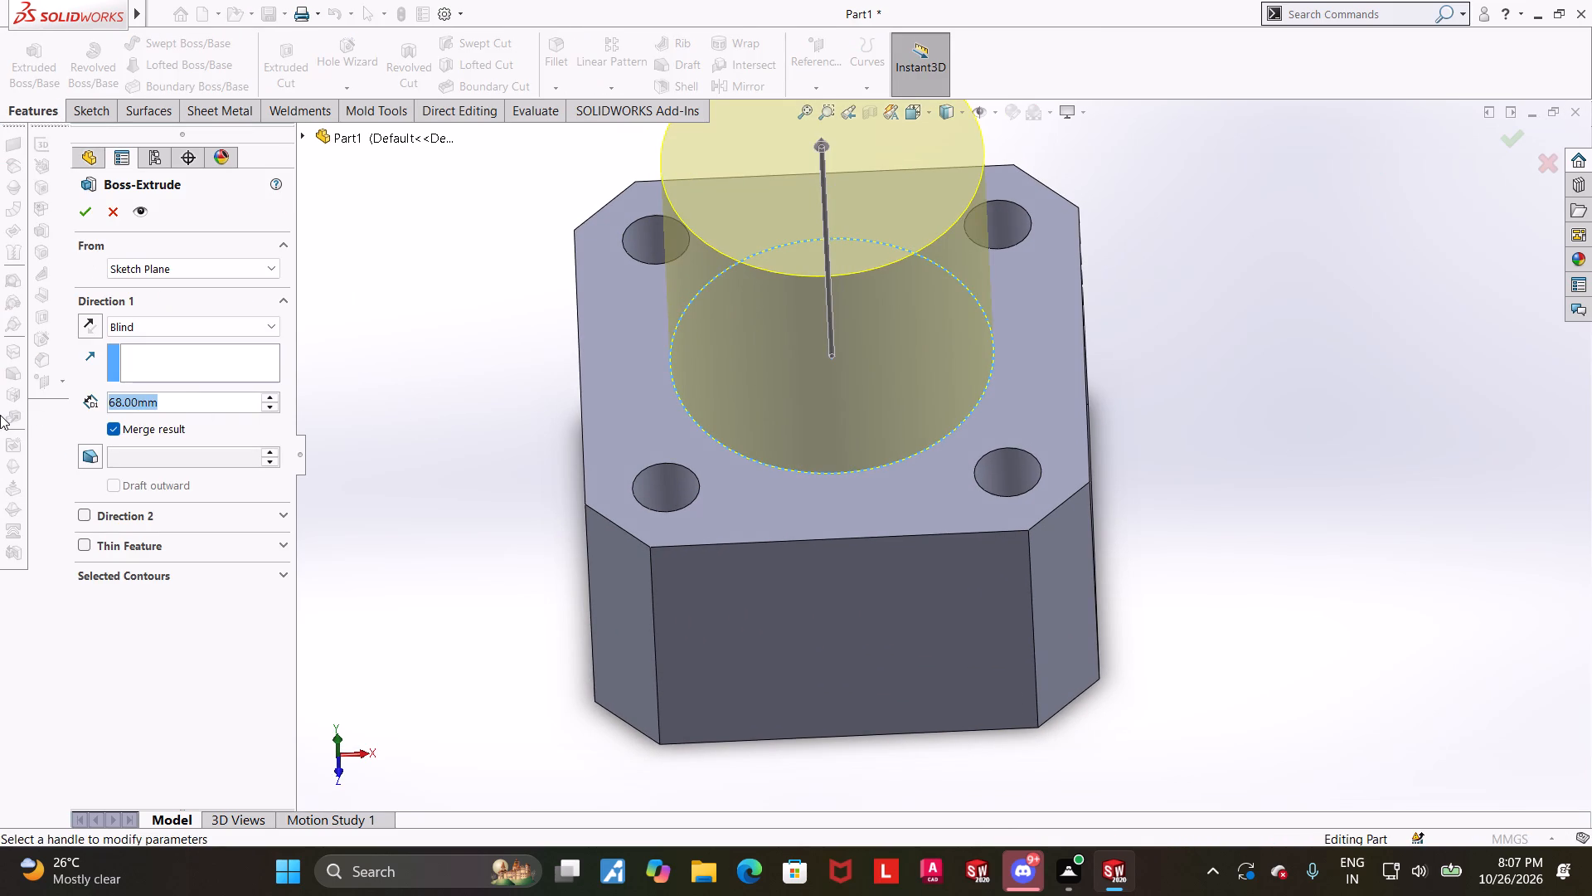
{"action": "key", "text": "4"}
{"action": "key", "text": "Return"}
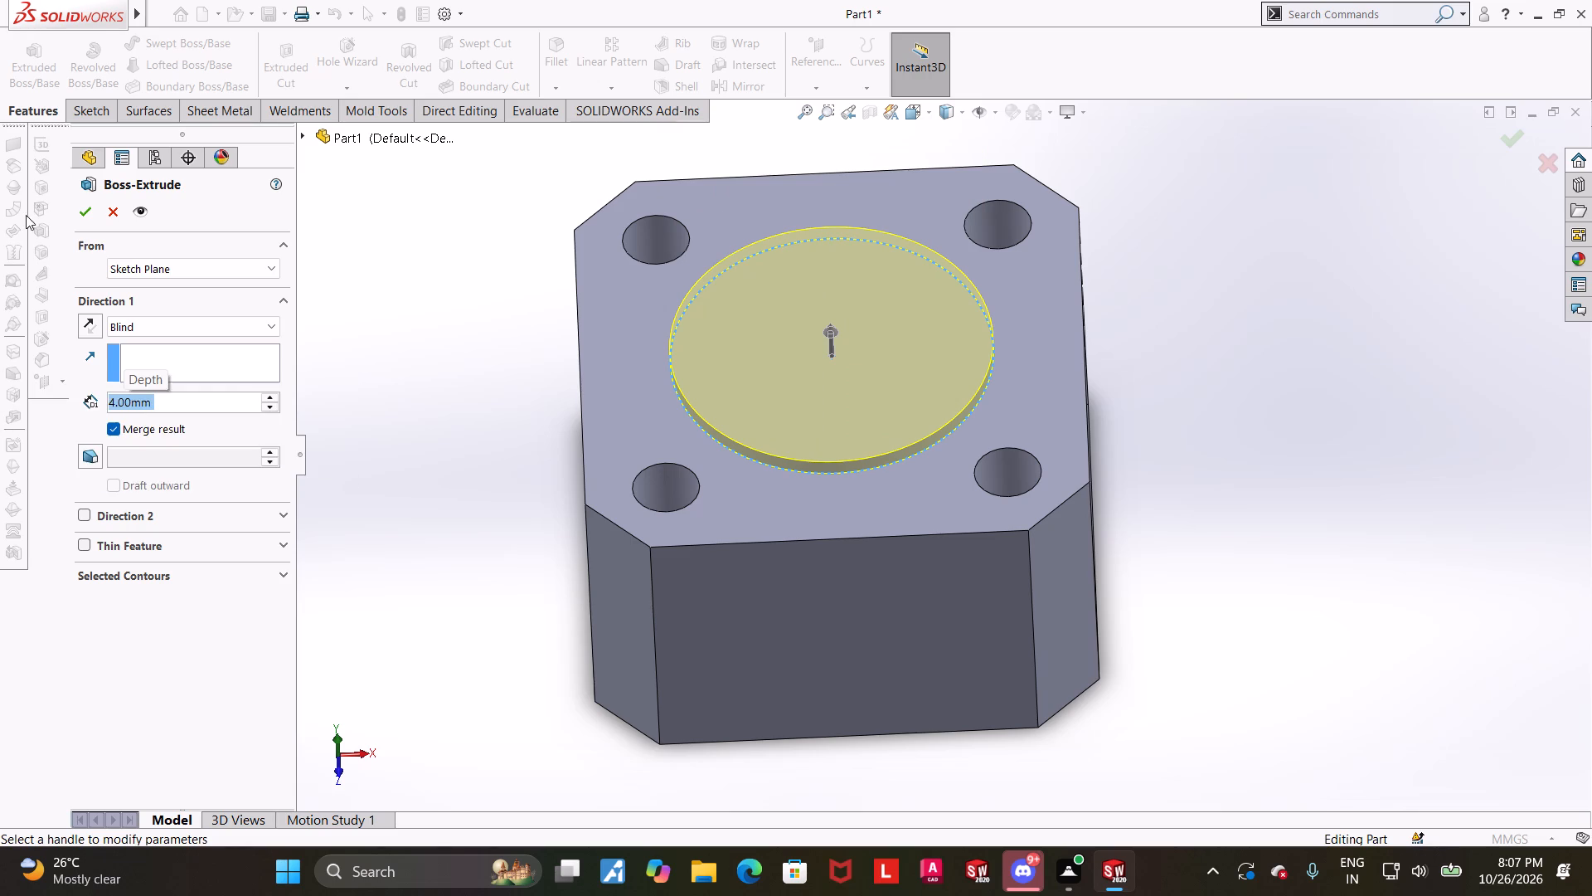
{"action": "left_click", "coordinate": [88, 215]}
{"action": "left_click", "coordinate": [1484, 397]}
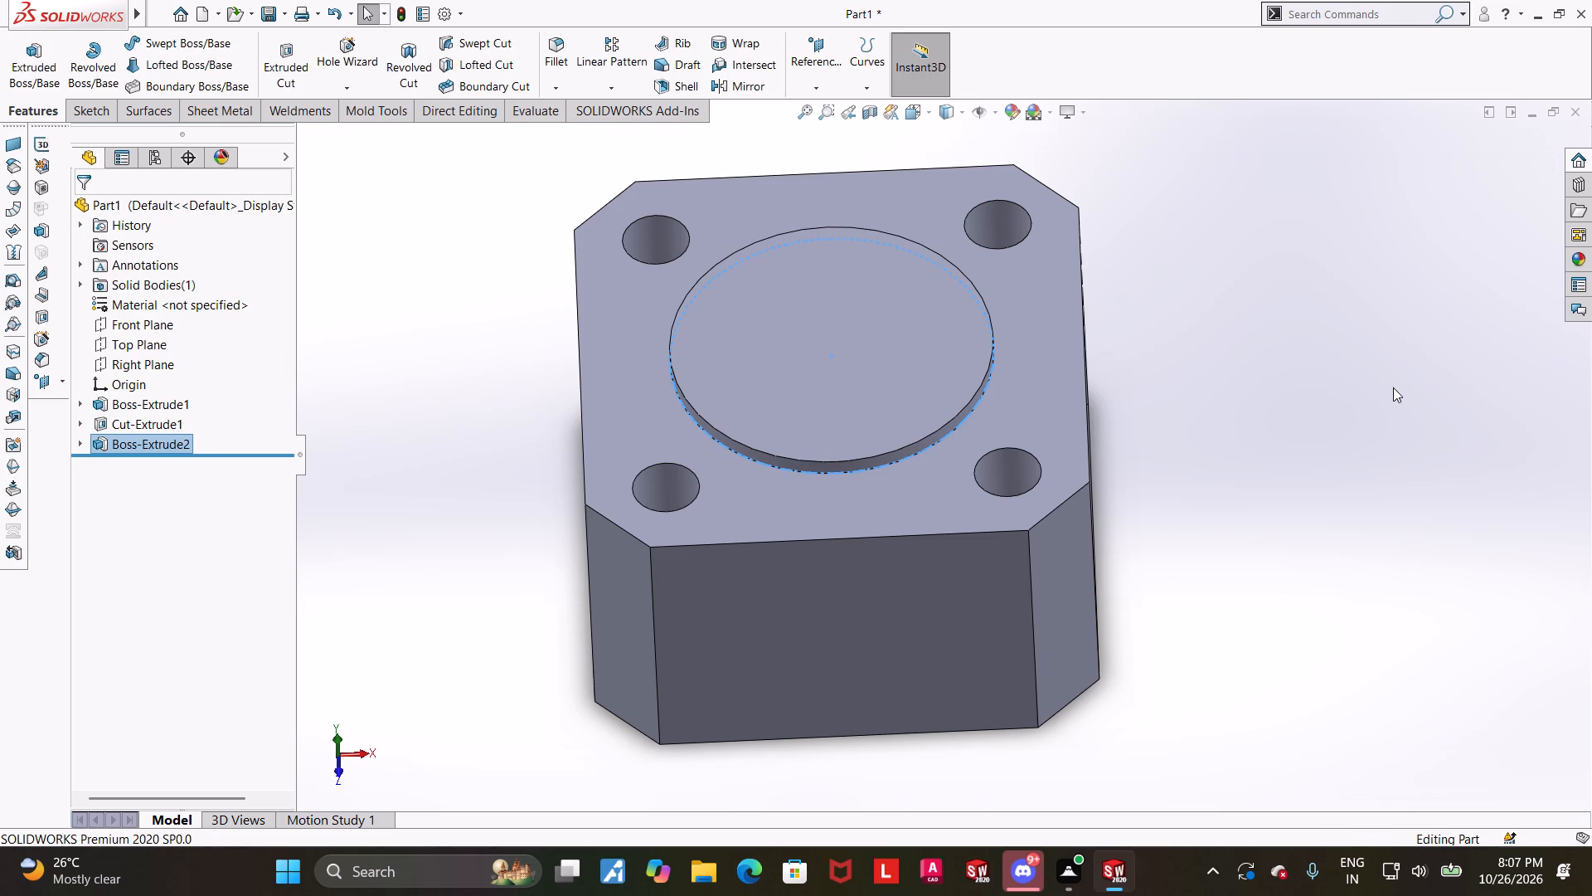
Examine the raised circular boss and the block's top from an angle and looking straight at the boss face.
{"action": "middle_click_drag", "start_coordinate": [1344, 383], "coordinate": [1360, 448]}
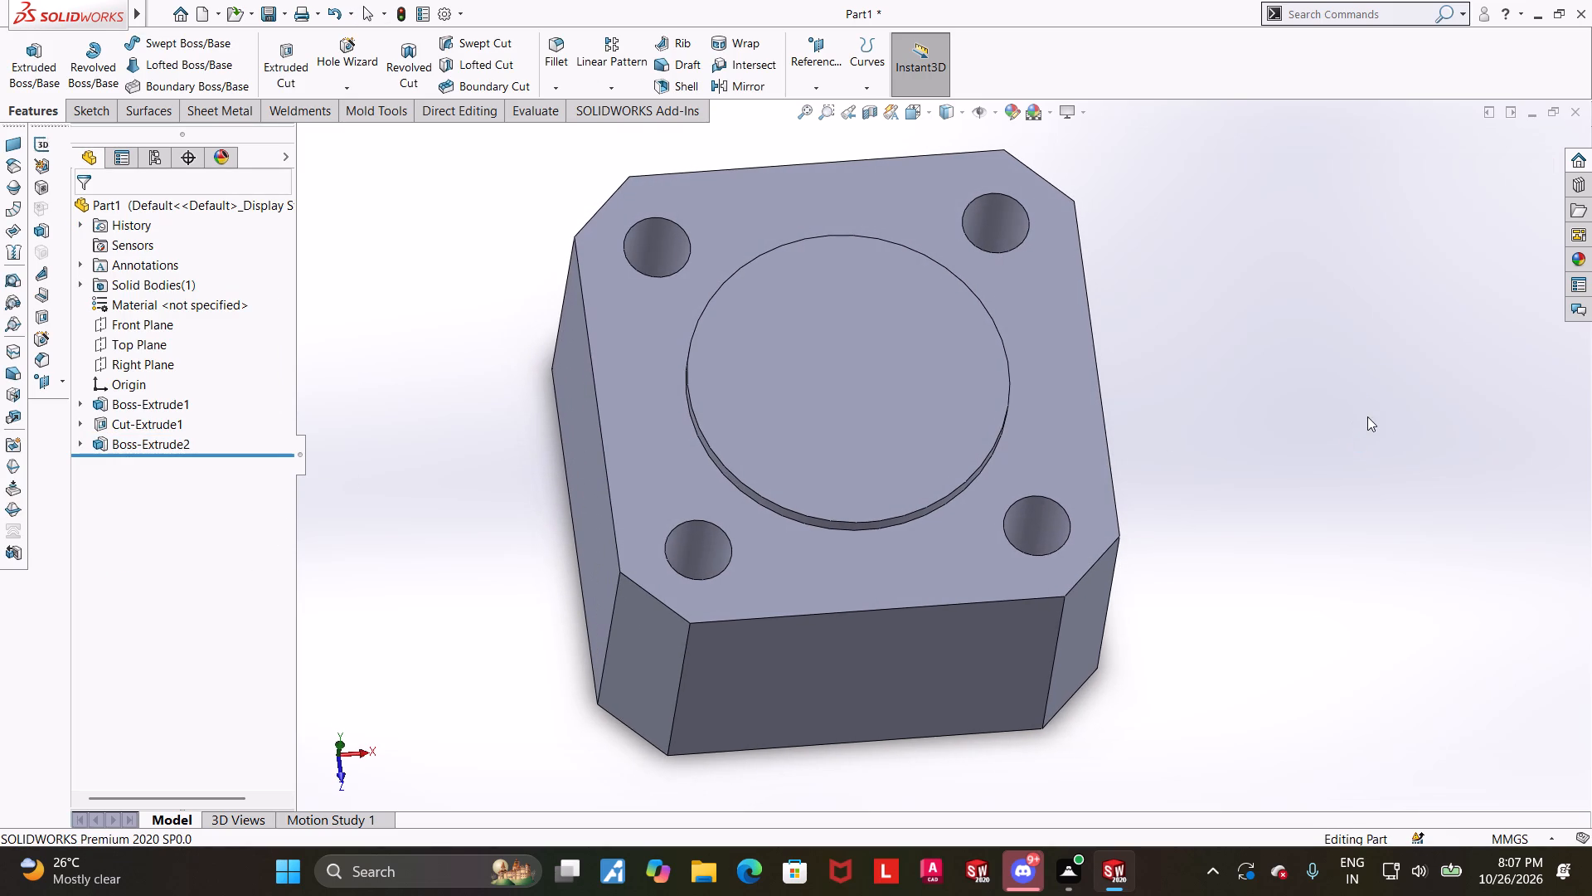
{"action": "scroll", "coordinate": [1332, 421], "scroll_direction": "up", "scroll_amount": 1}
{"action": "middle_click_drag", "start_coordinate": [1268, 419], "coordinate": [1285, 358]}
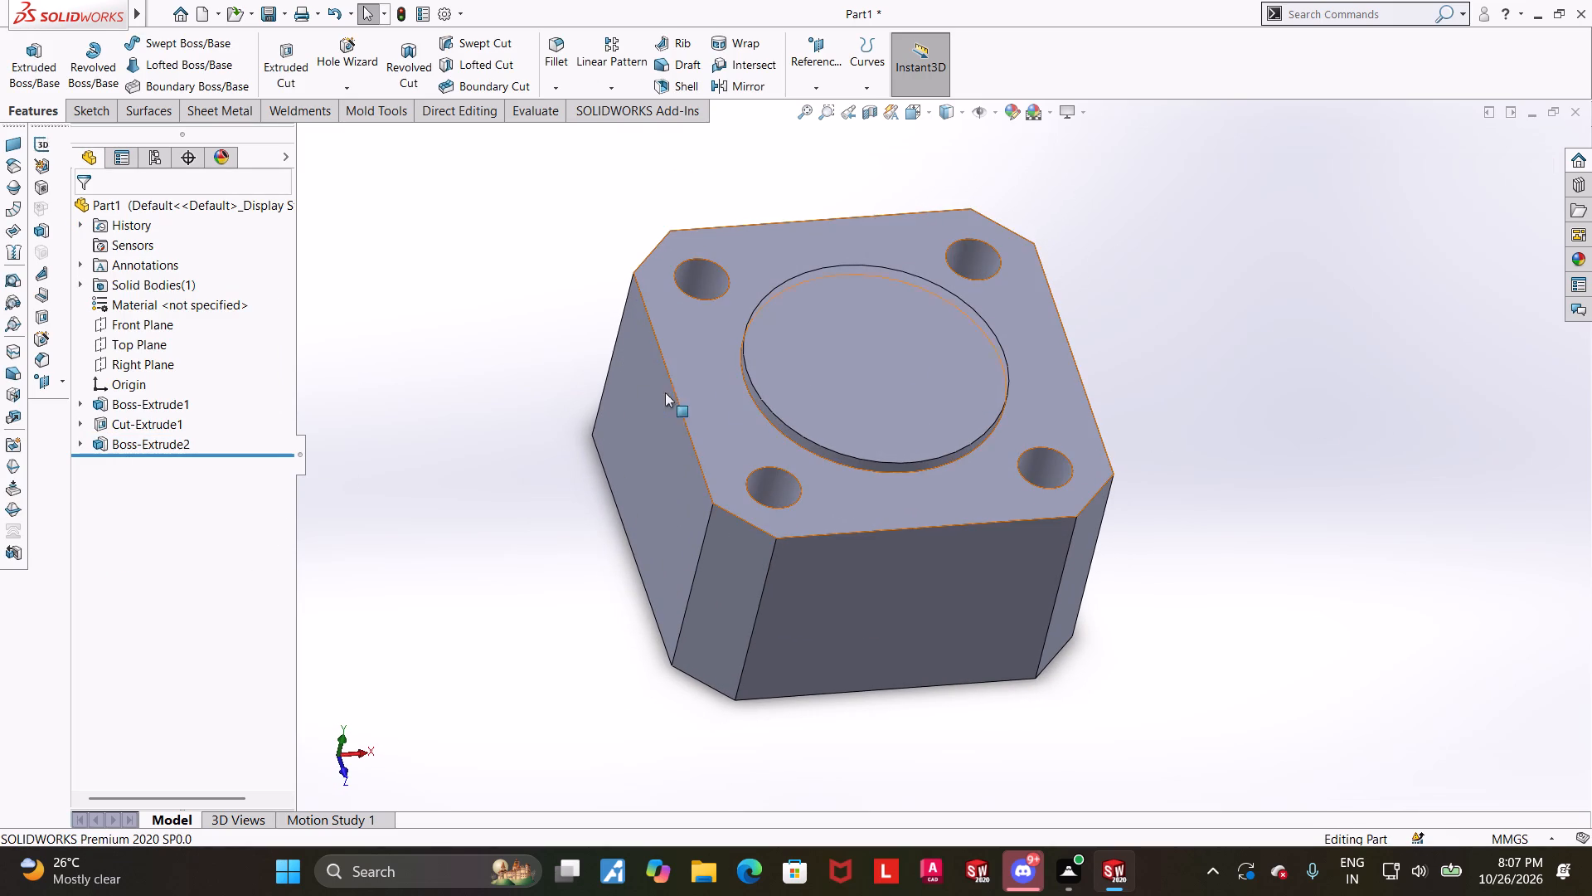
{"action": "left_click", "coordinate": [910, 345]}
{"action": "key", "text": "Escape"}
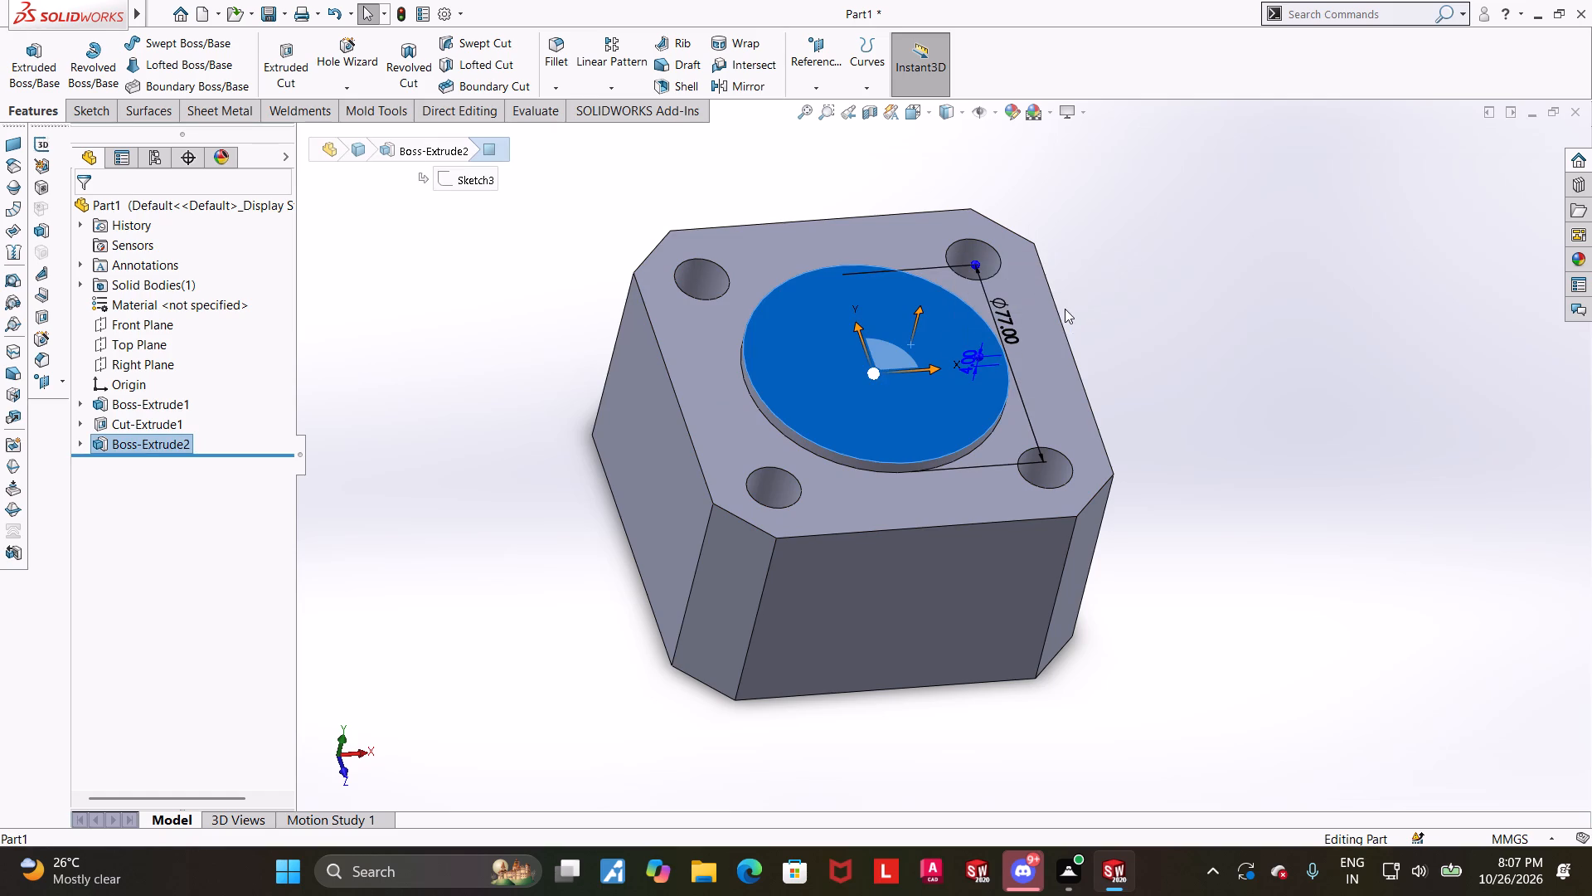
{"action": "key", "text": "Escape"}
{"action": "left_click", "coordinate": [1441, 372]}
{"action": "left_click", "coordinate": [854, 375]}
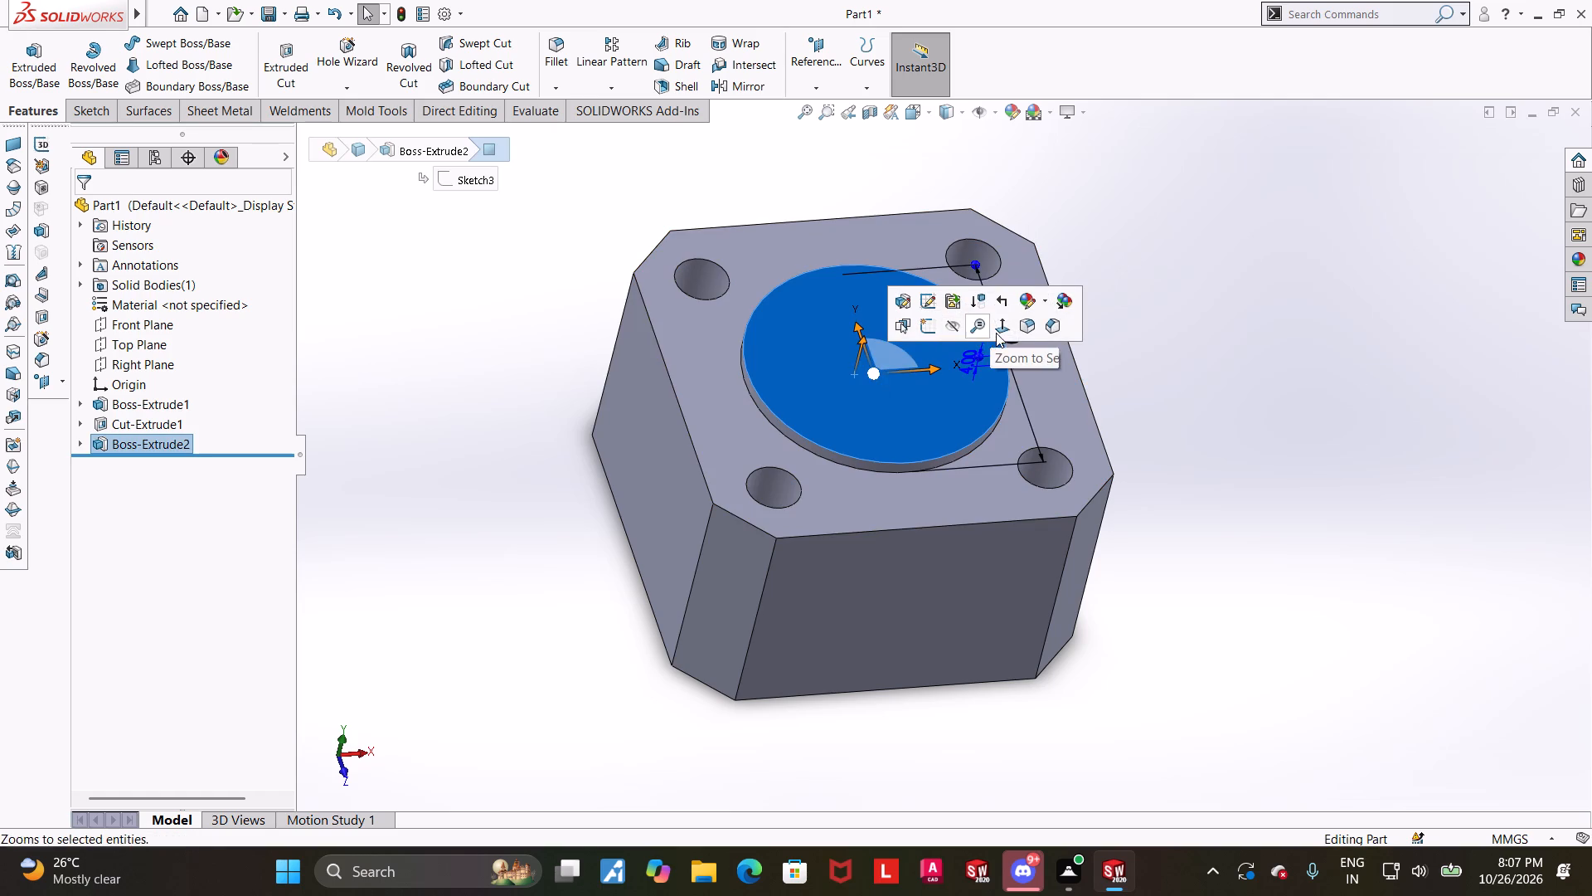
{"action": "left_click", "coordinate": [996, 333]}
{"action": "left_click", "coordinate": [1460, 430]}
{"action": "scroll", "coordinate": [1429, 470], "scroll_direction": "up", "scroll_amount": 1}
{"action": "scroll", "coordinate": [1172, 453], "scroll_direction": "down", "scroll_amount": 1}
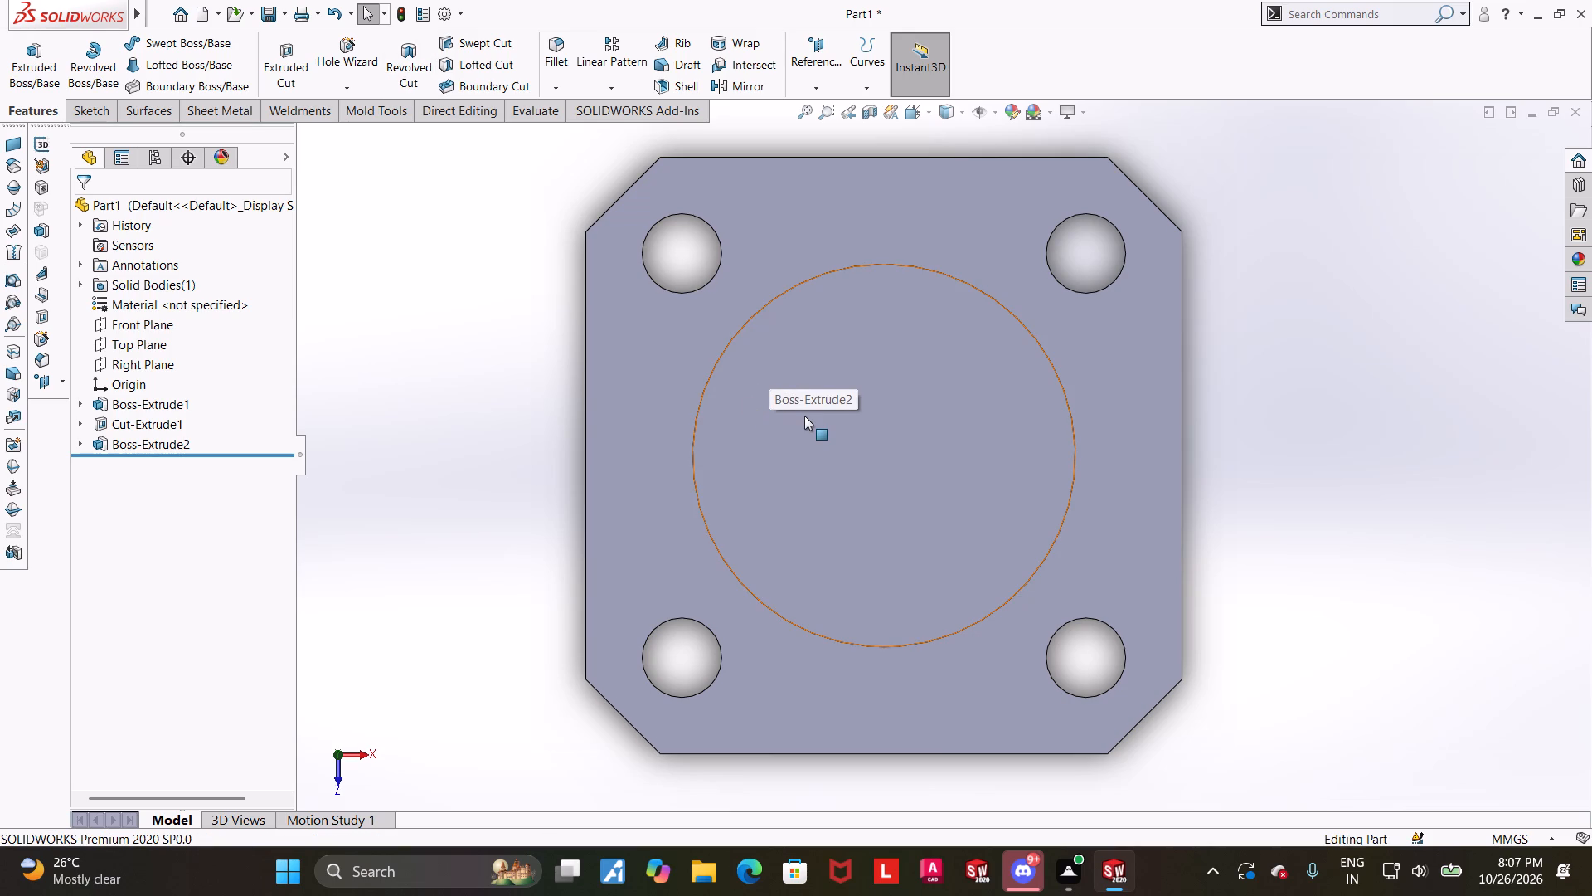
{"action": "scroll", "coordinate": [853, 397], "scroll_direction": "up", "scroll_amount": 1}
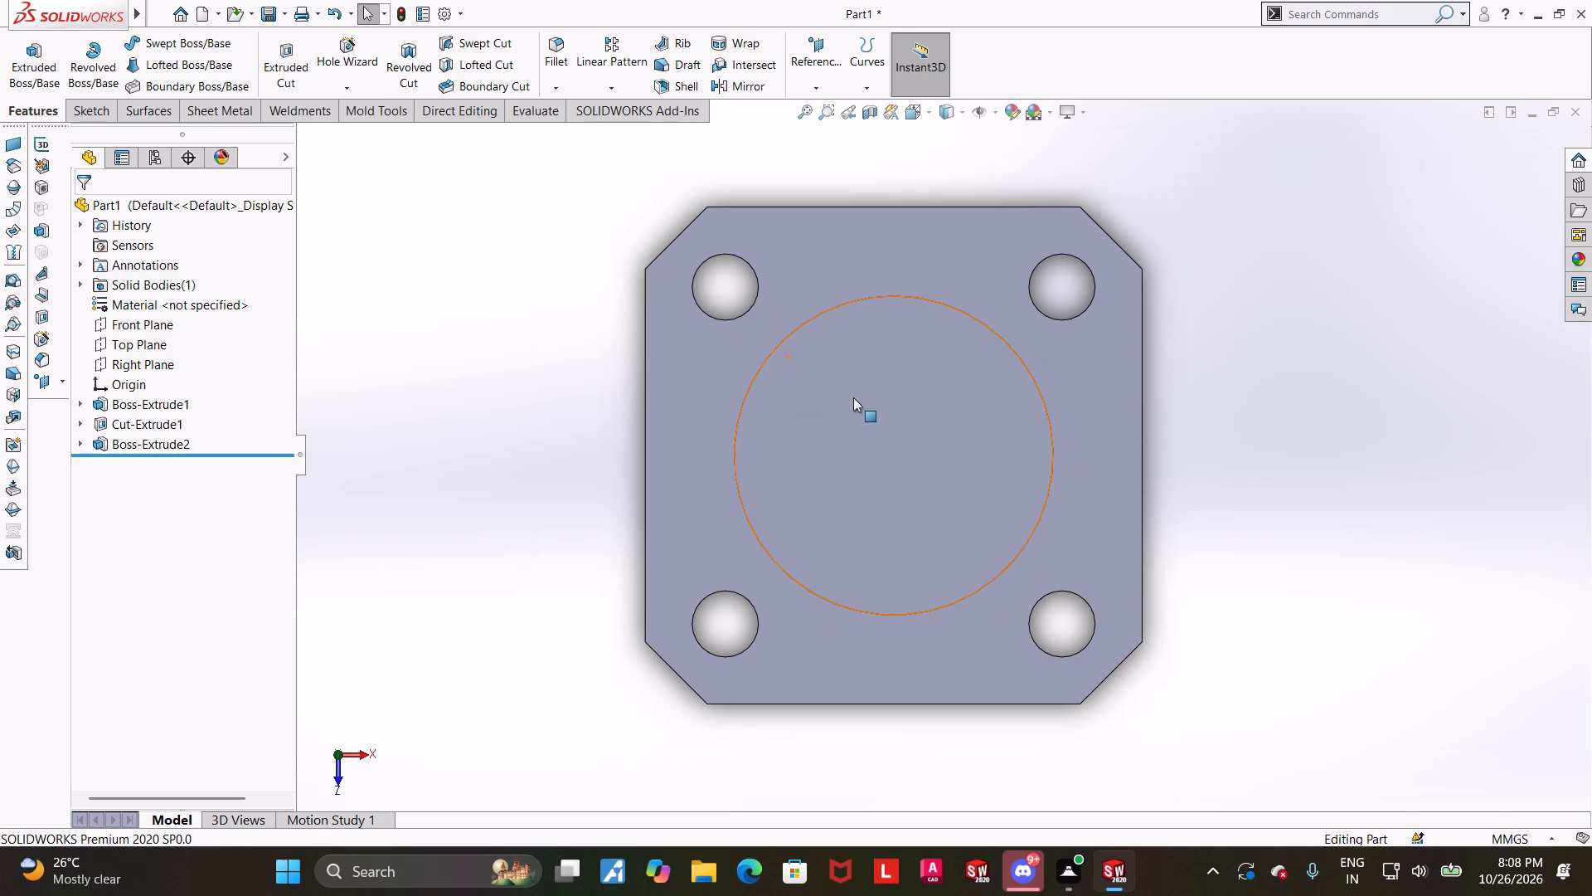
{"action": "scroll", "coordinate": [1153, 475], "scroll_direction": "down", "scroll_amount": 1}
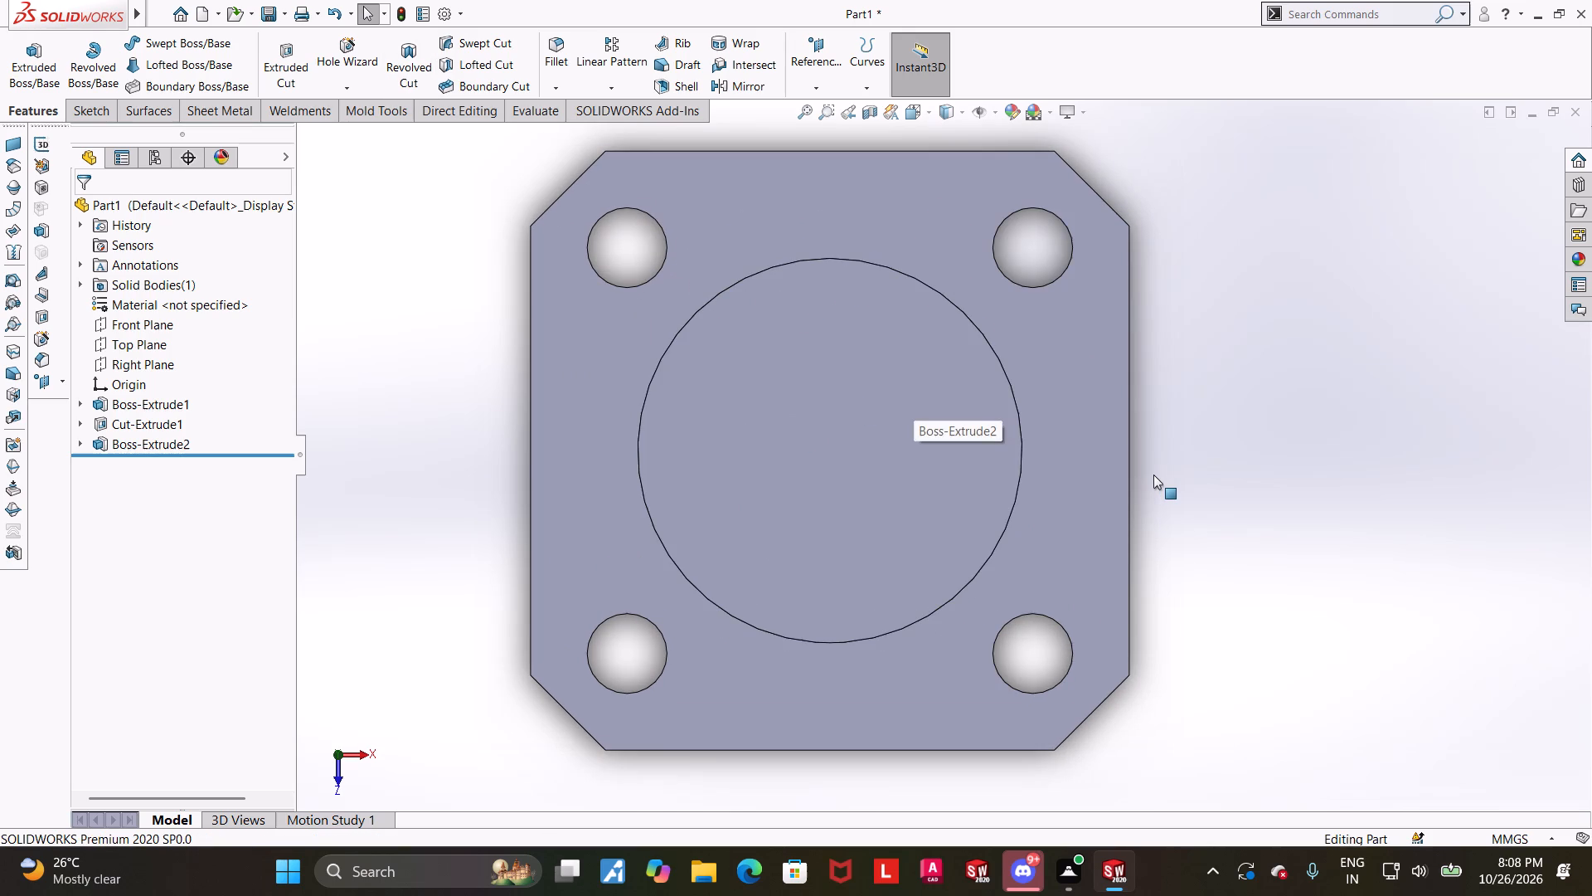
{"action": "scroll", "coordinate": [1133, 474], "scroll_direction": "down", "scroll_amount": 1}
{"action": "scroll", "coordinate": [1051, 464], "scroll_direction": "up", "scroll_amount": 2}
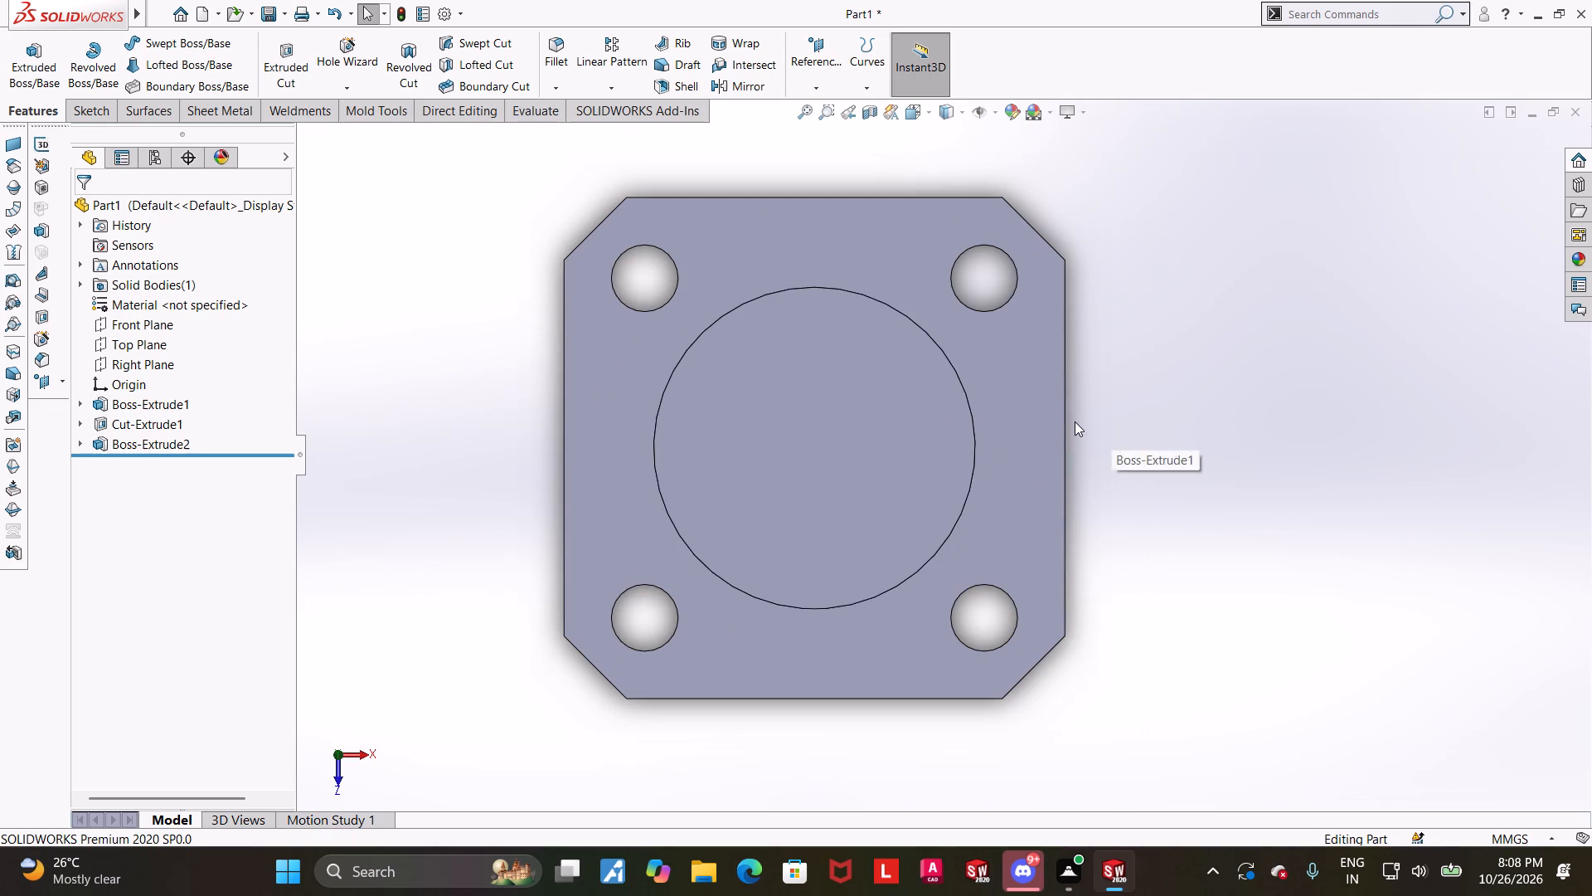
{"action": "key", "text": "Escape"}
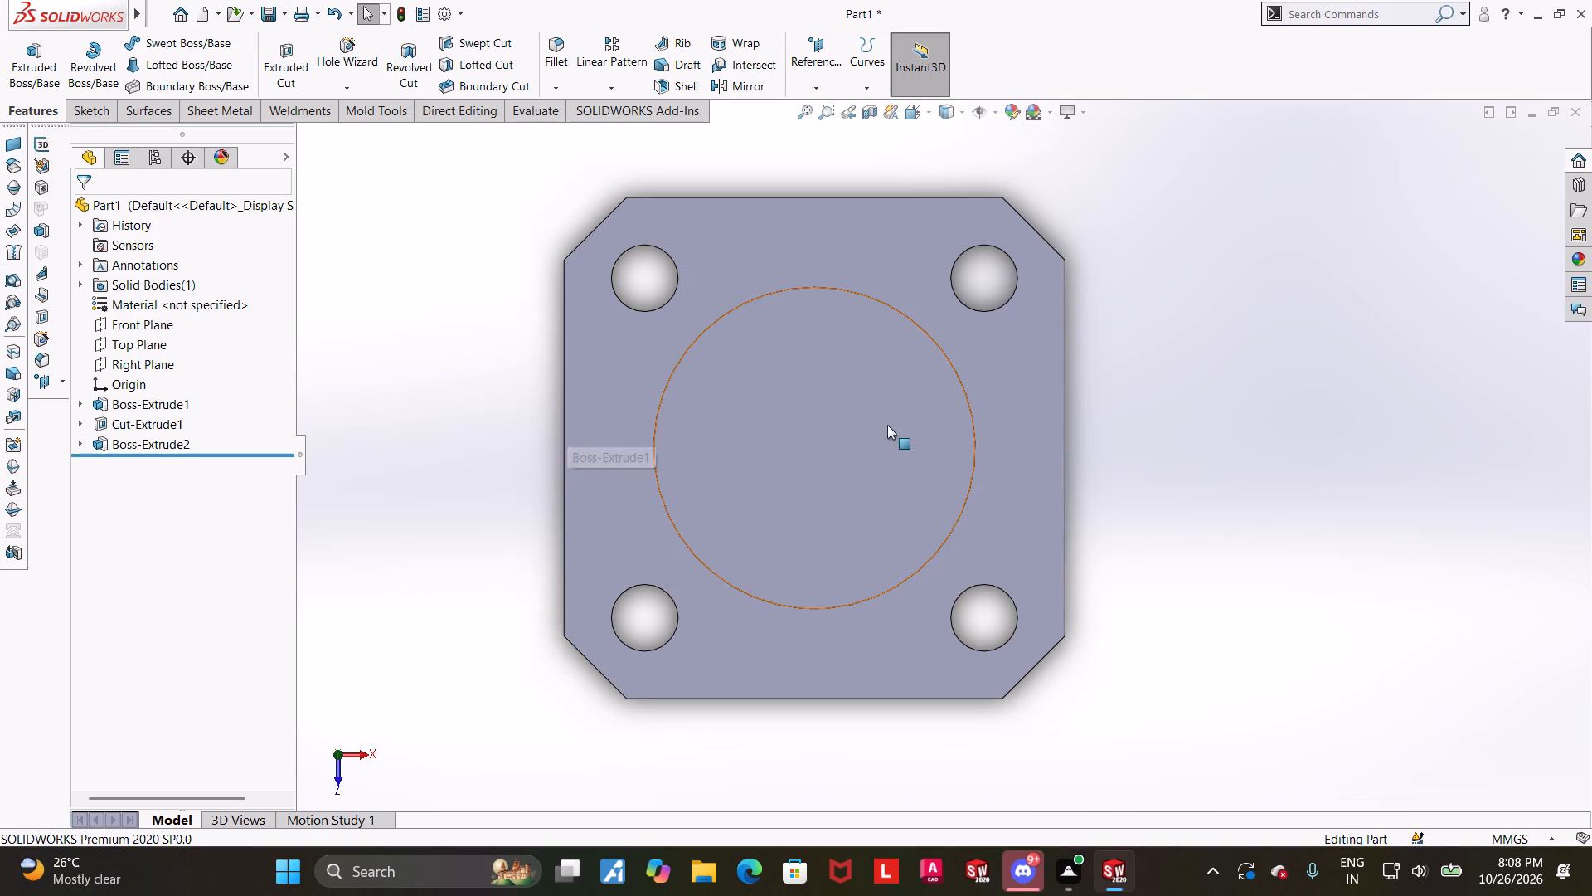
Open the circular boss's sketch to review it, and close it without changes.
{"action": "left_click", "coordinate": [79, 441]}
{"action": "left_click", "coordinate": [129, 458]}
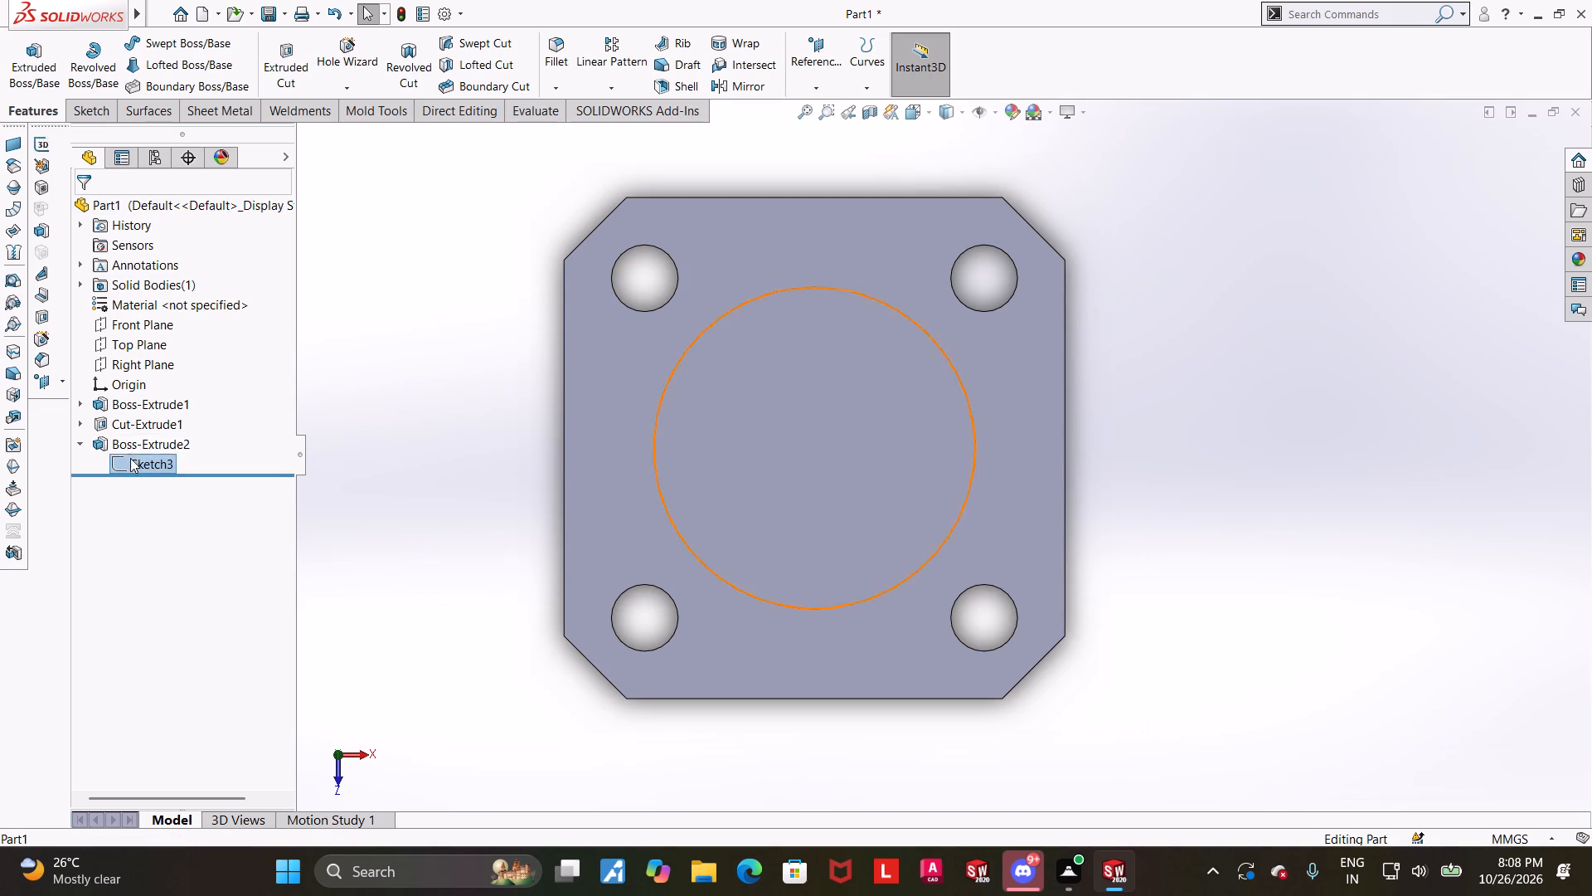
{"action": "left_click", "coordinate": [138, 410]}
{"action": "left_click", "coordinate": [1280, 503]}
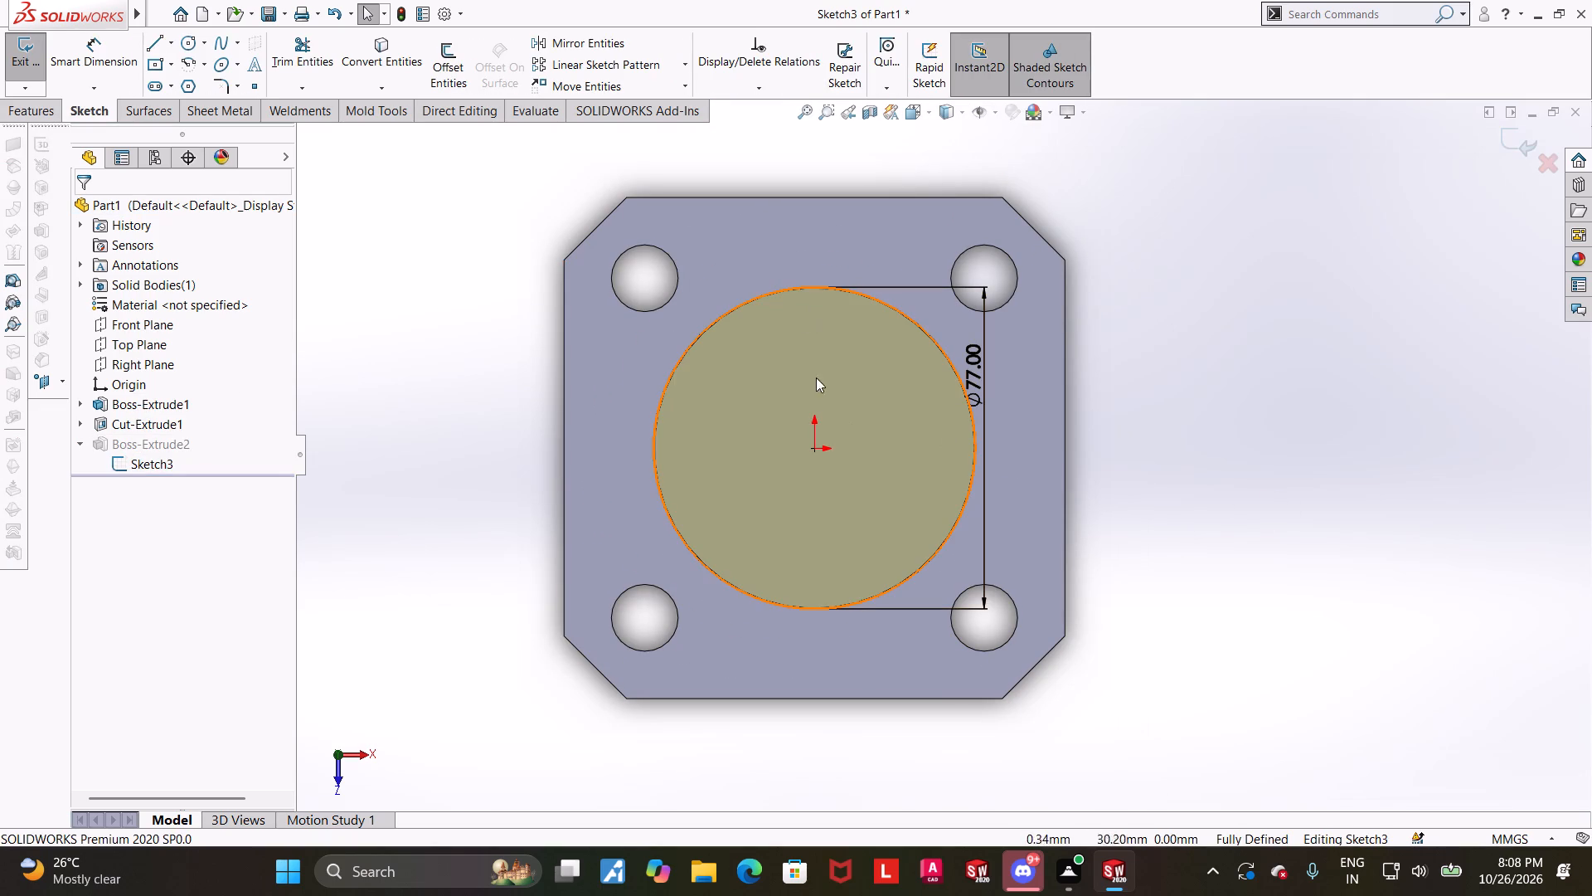
{"action": "left_click", "coordinate": [1127, 491]}
{"action": "left_click", "coordinate": [1501, 139]}
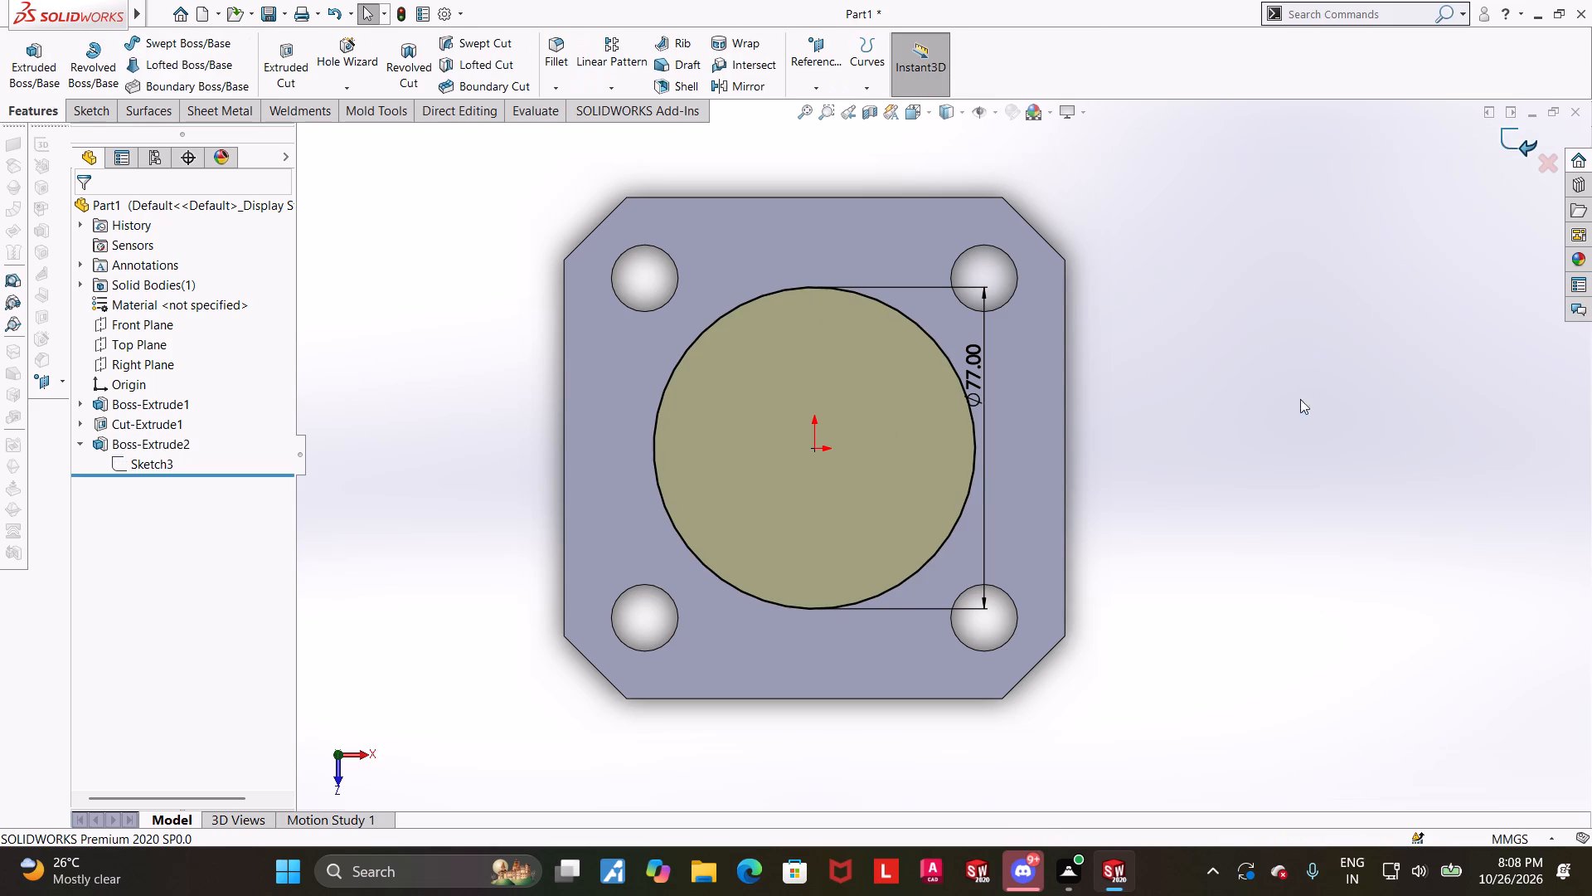
Open the base block's sketch to review its outline and corner dimensions, and close it without changes.
{"action": "scroll", "coordinate": [1298, 401], "scroll_direction": "up", "scroll_amount": 1}
{"action": "scroll", "coordinate": [1058, 492], "scroll_direction": "down", "scroll_amount": 2}
{"action": "scroll", "coordinate": [929, 479], "scroll_direction": "up", "scroll_amount": 2}
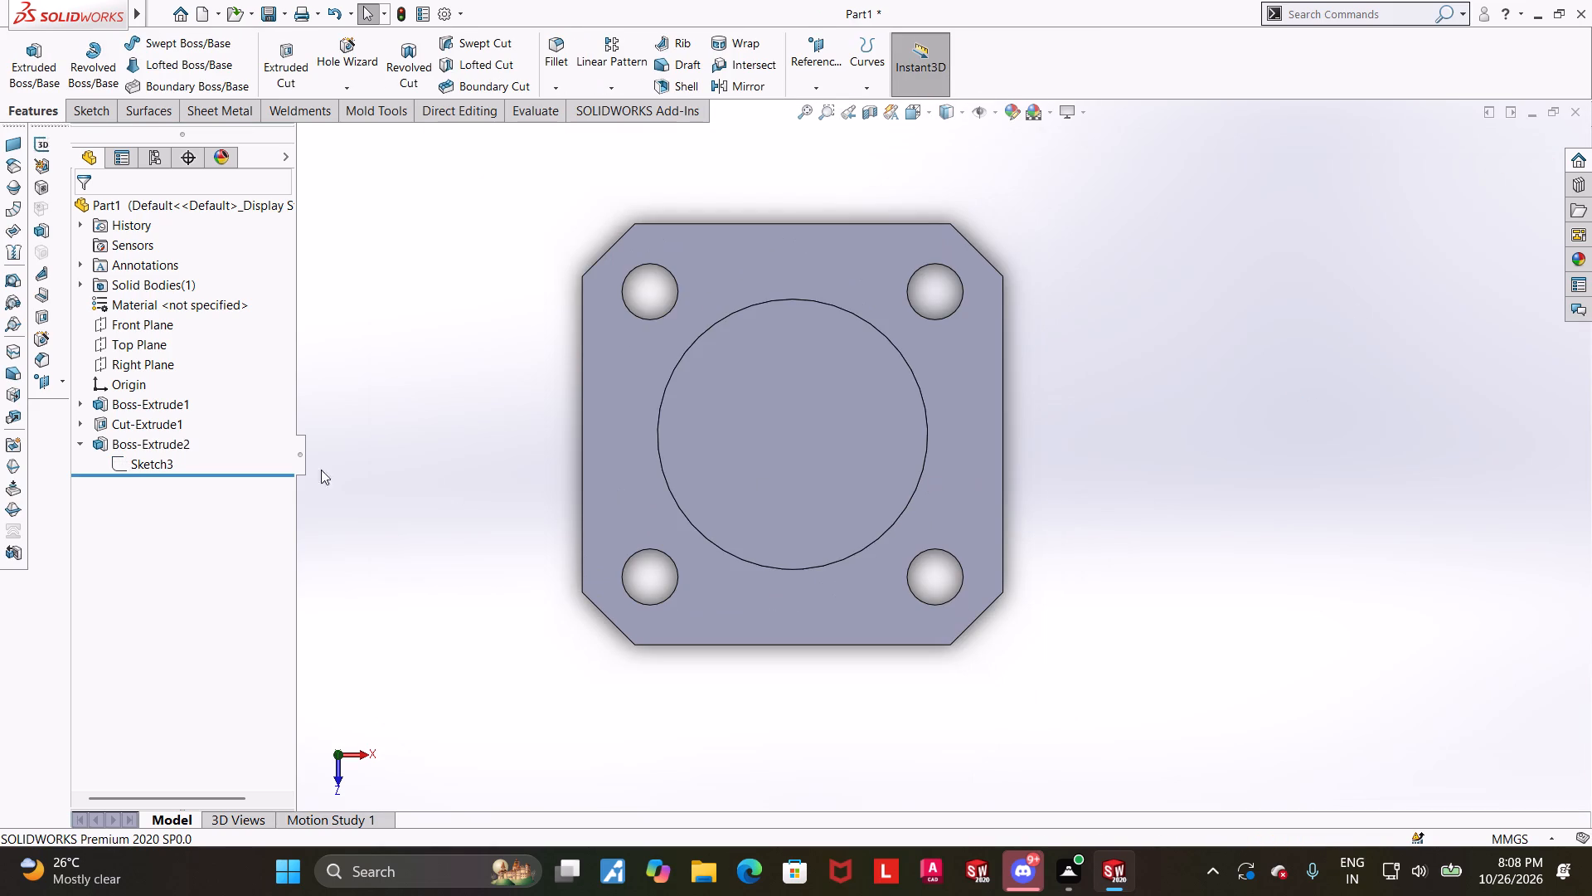
{"action": "left_click", "coordinate": [84, 407]}
{"action": "left_click", "coordinate": [137, 423]}
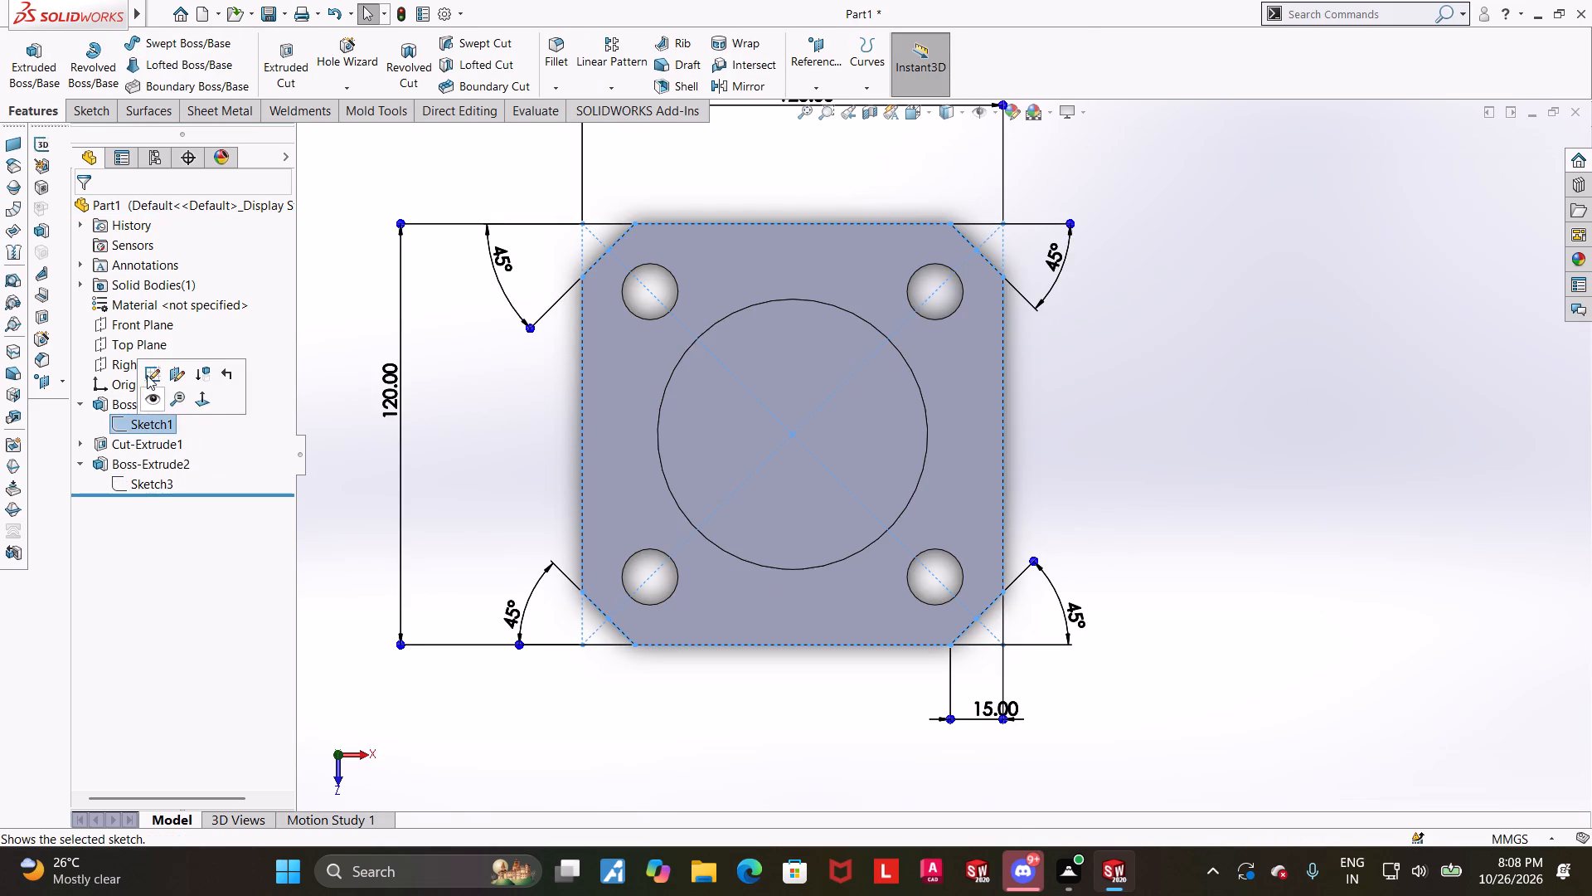
{"action": "left_click", "coordinate": [147, 375]}
{"action": "left_click", "coordinate": [1281, 426]}
{"action": "scroll", "coordinate": [1251, 435], "scroll_direction": "up", "scroll_amount": 2}
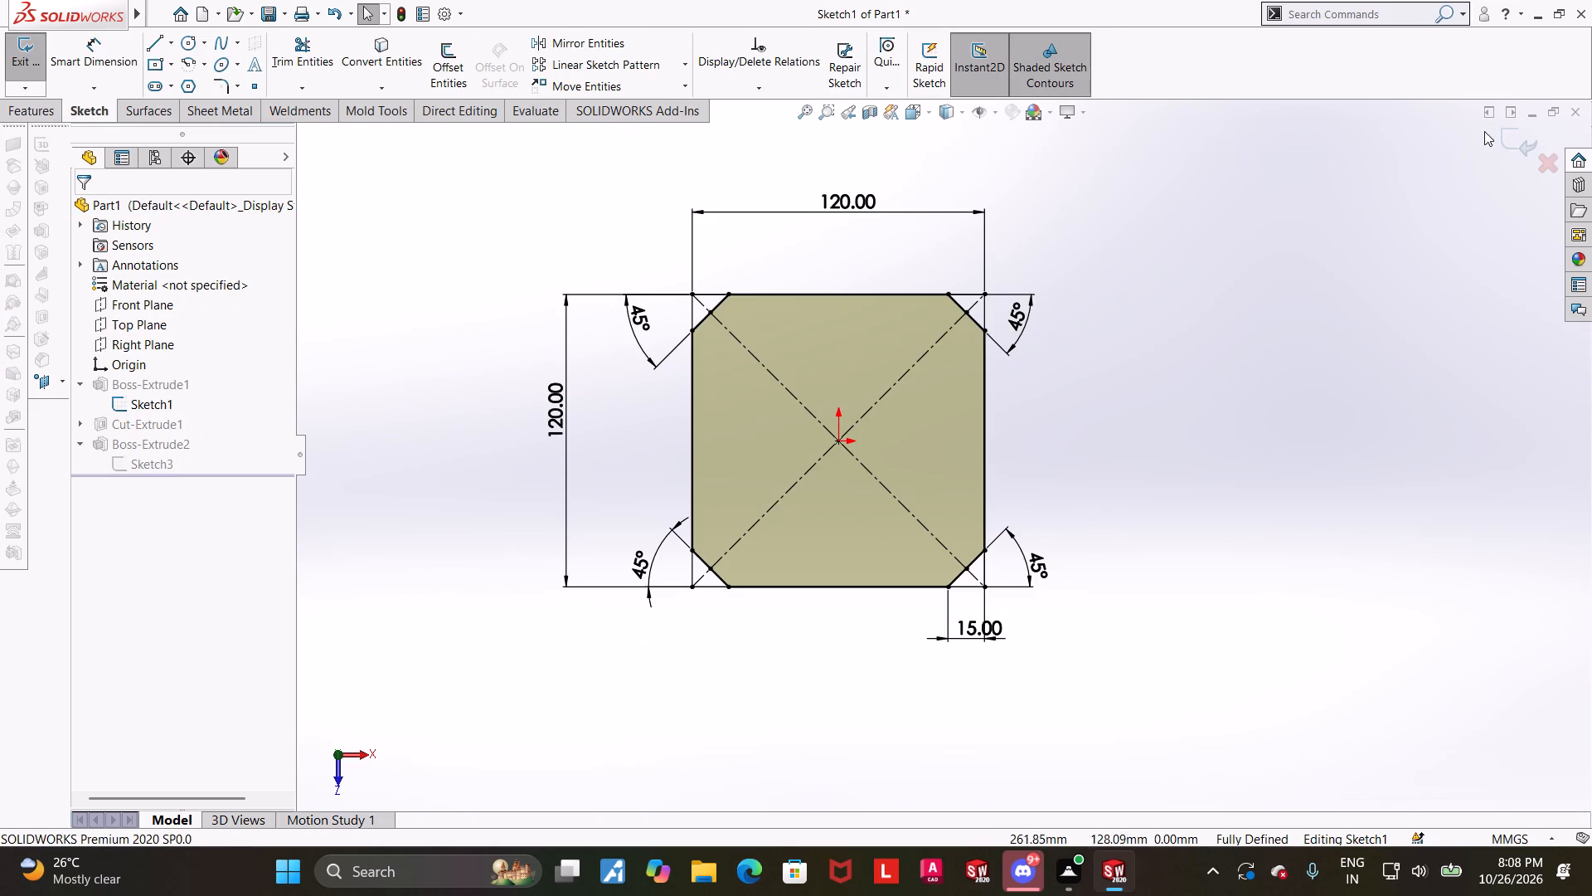
{"action": "left_click", "coordinate": [1506, 136]}
{"action": "left_click", "coordinate": [1214, 417]}
{"action": "scroll", "coordinate": [1046, 460], "scroll_direction": "down", "scroll_amount": 3}
{"action": "scroll", "coordinate": [929, 451], "scroll_direction": "up", "scroll_amount": 4}
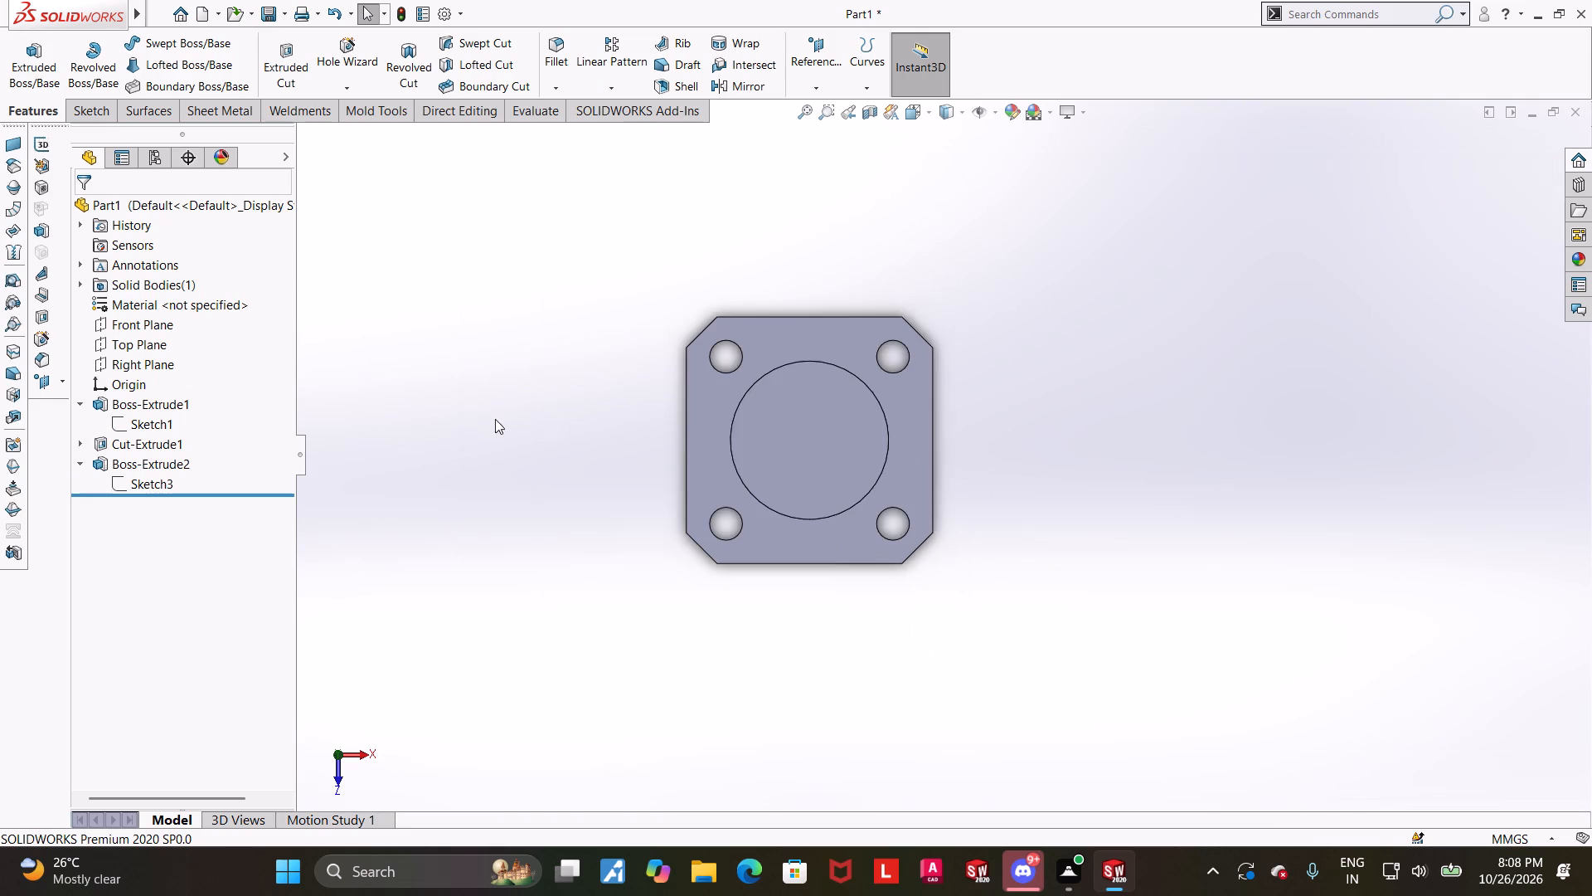
Examine the block and its raised circular boss from several angles and straight from the top.
{"action": "middle_click_drag", "start_coordinate": [867, 551], "coordinate": [859, 321]}
{"action": "middle_click_drag", "start_coordinate": [823, 376], "coordinate": [828, 402]}
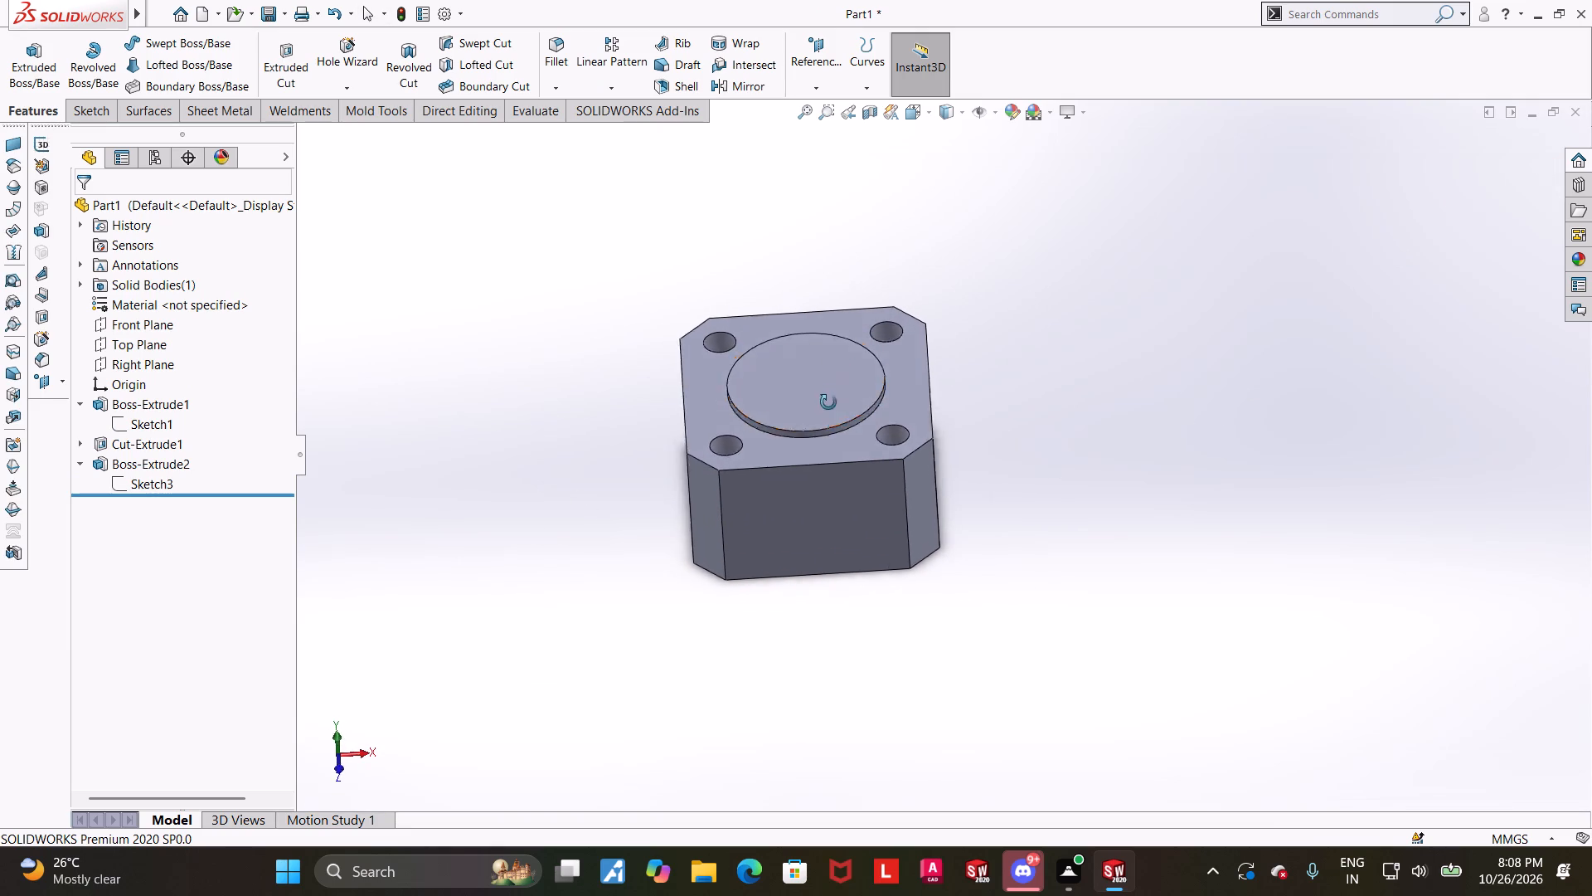
{"action": "middle_click_drag", "start_coordinate": [828, 402], "coordinate": [819, 502]}
{"action": "middle_click_drag", "start_coordinate": [781, 558], "coordinate": [869, 451]}
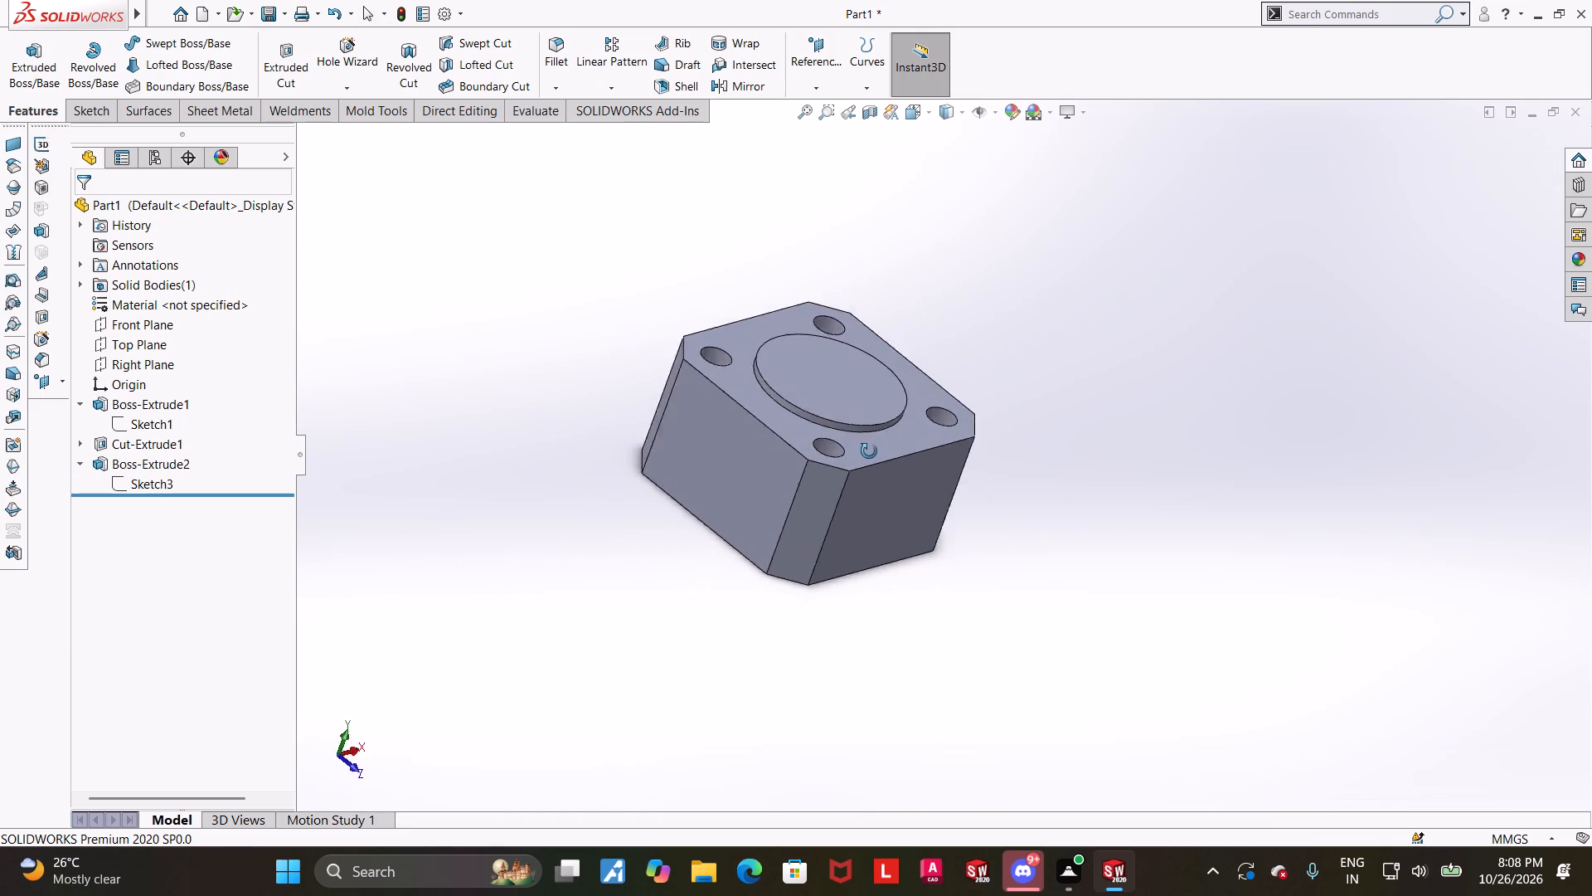
{"action": "middle_click_drag", "start_coordinate": [869, 451], "coordinate": [778, 654]}
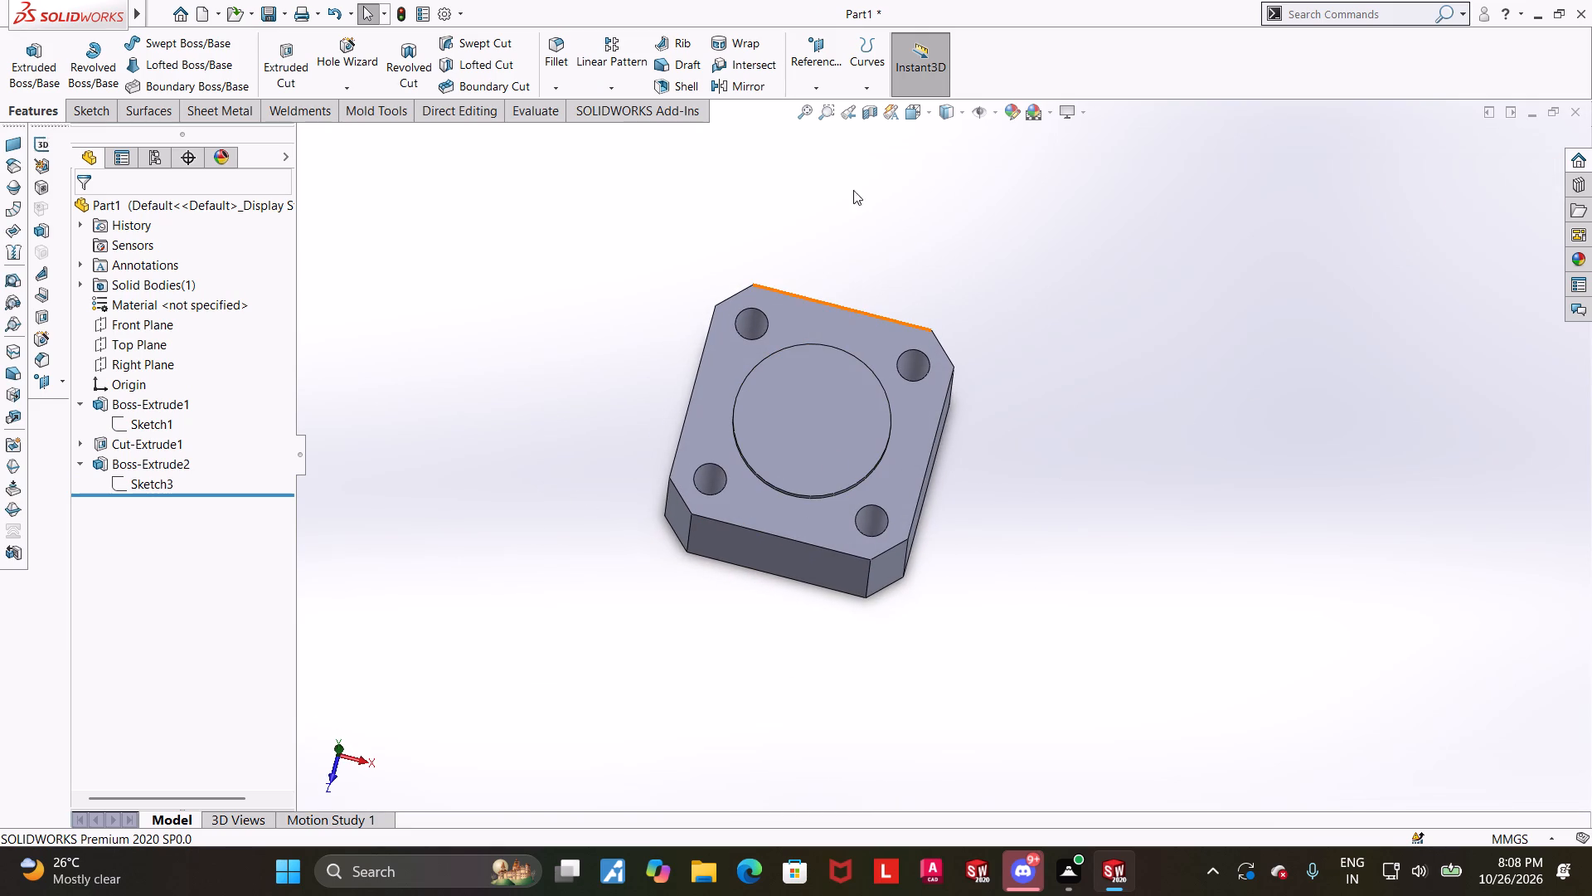
{"action": "left_click", "coordinate": [905, 123]}
{"action": "left_click", "coordinate": [910, 117]}
{"action": "left_click", "coordinate": [768, 529]}
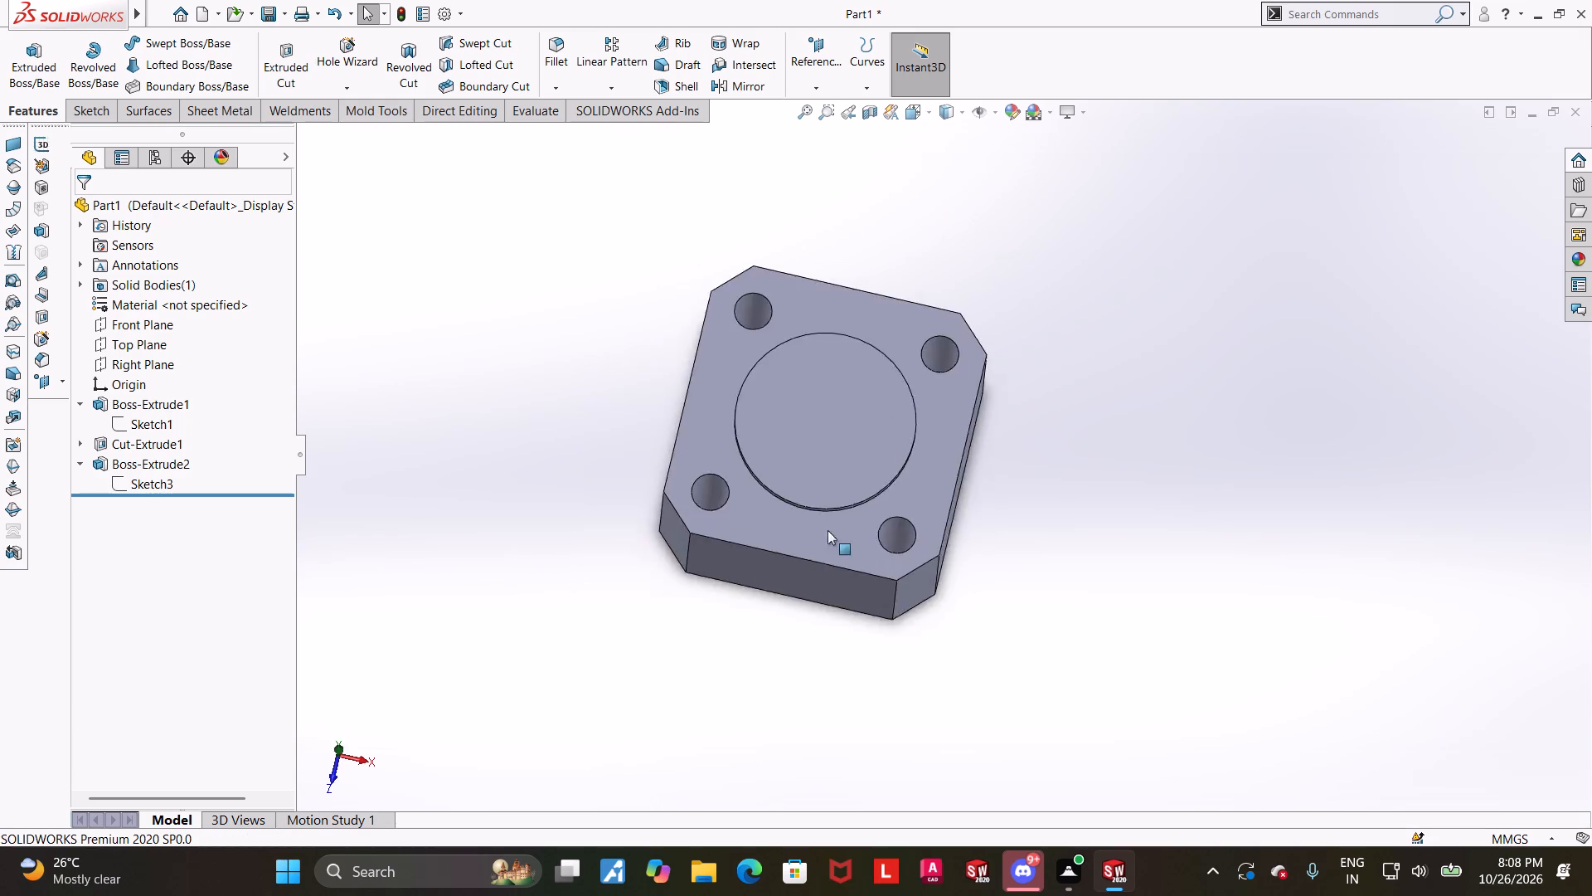
{"action": "scroll", "coordinate": [1110, 523], "scroll_direction": "down", "scroll_amount": 1}
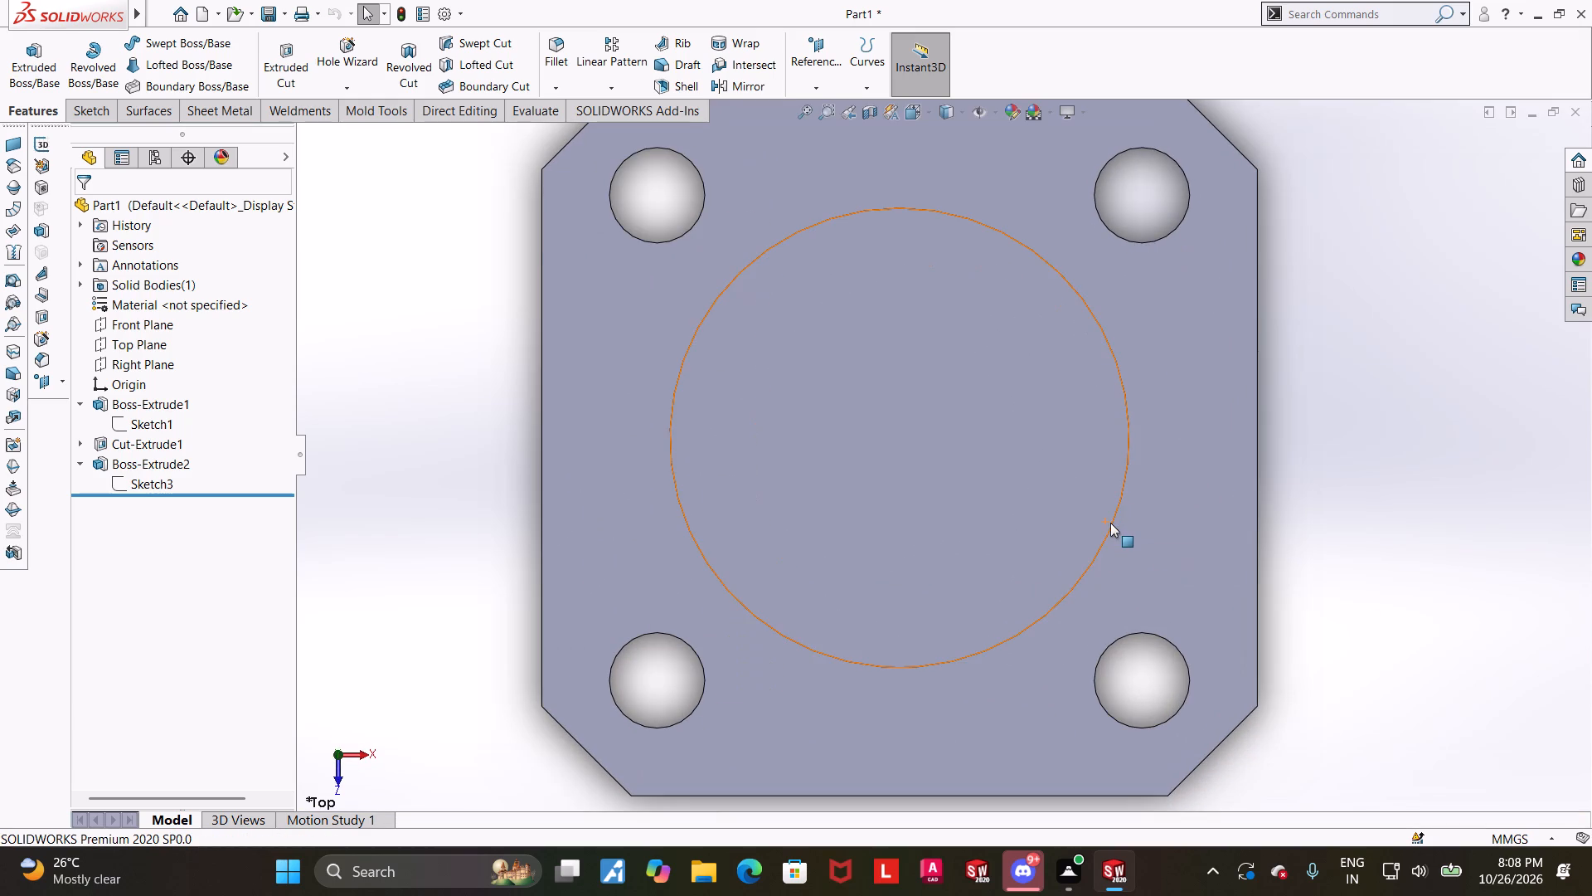
Open the circular boss's sketch and check the distance from the circle's centre to the block's two vertical side edges, without adding a dimension.
{"action": "left_click", "coordinate": [131, 479]}
{"action": "left_click", "coordinate": [137, 436]}
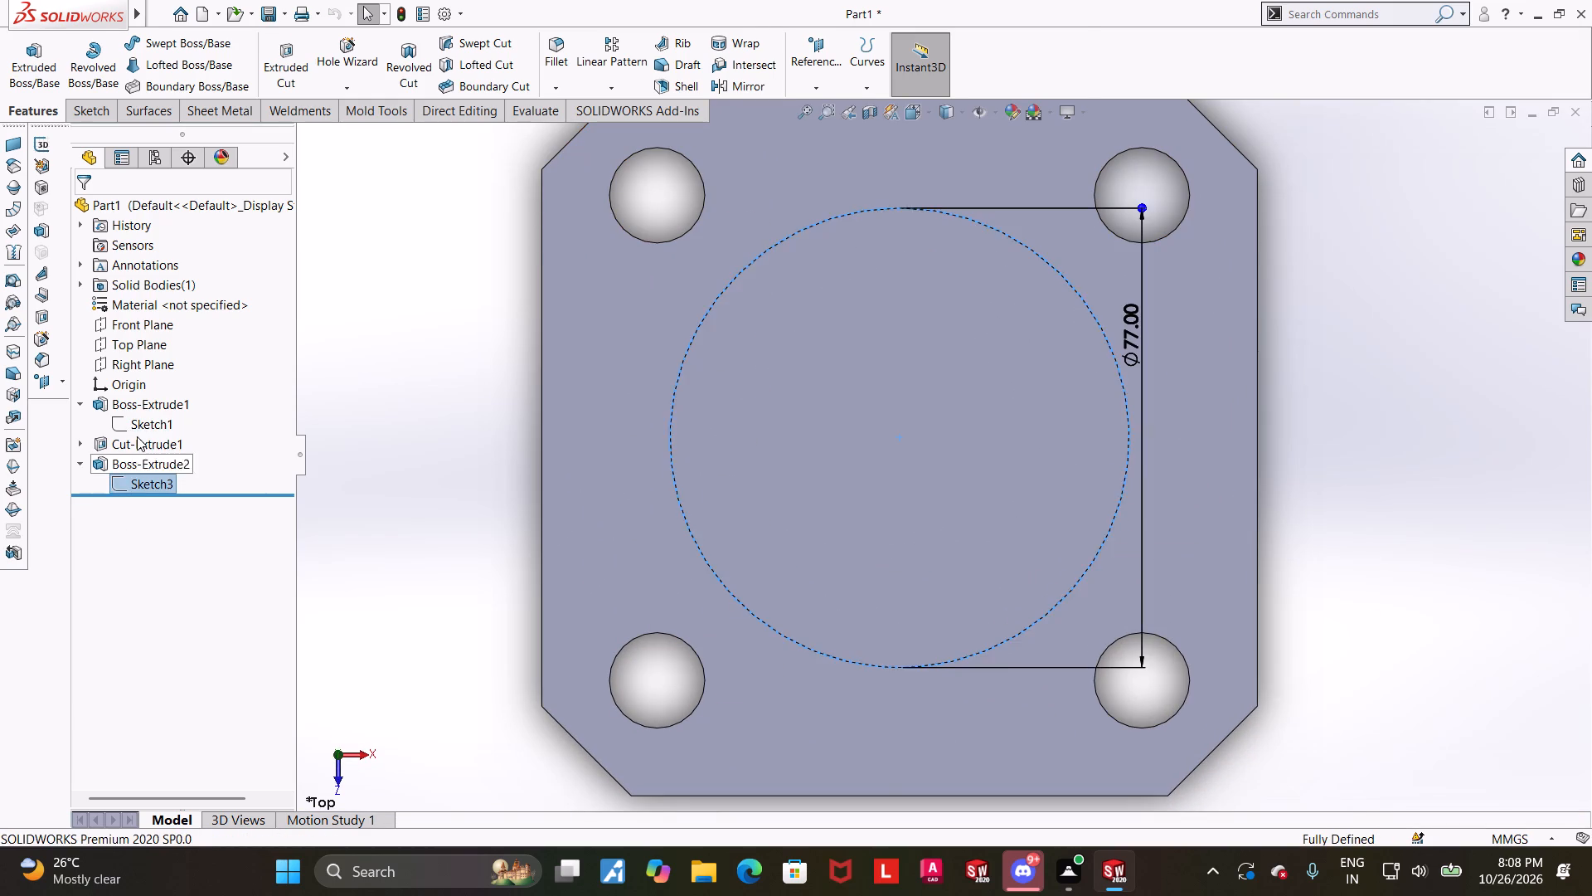
{"action": "left_click", "coordinate": [119, 59]}
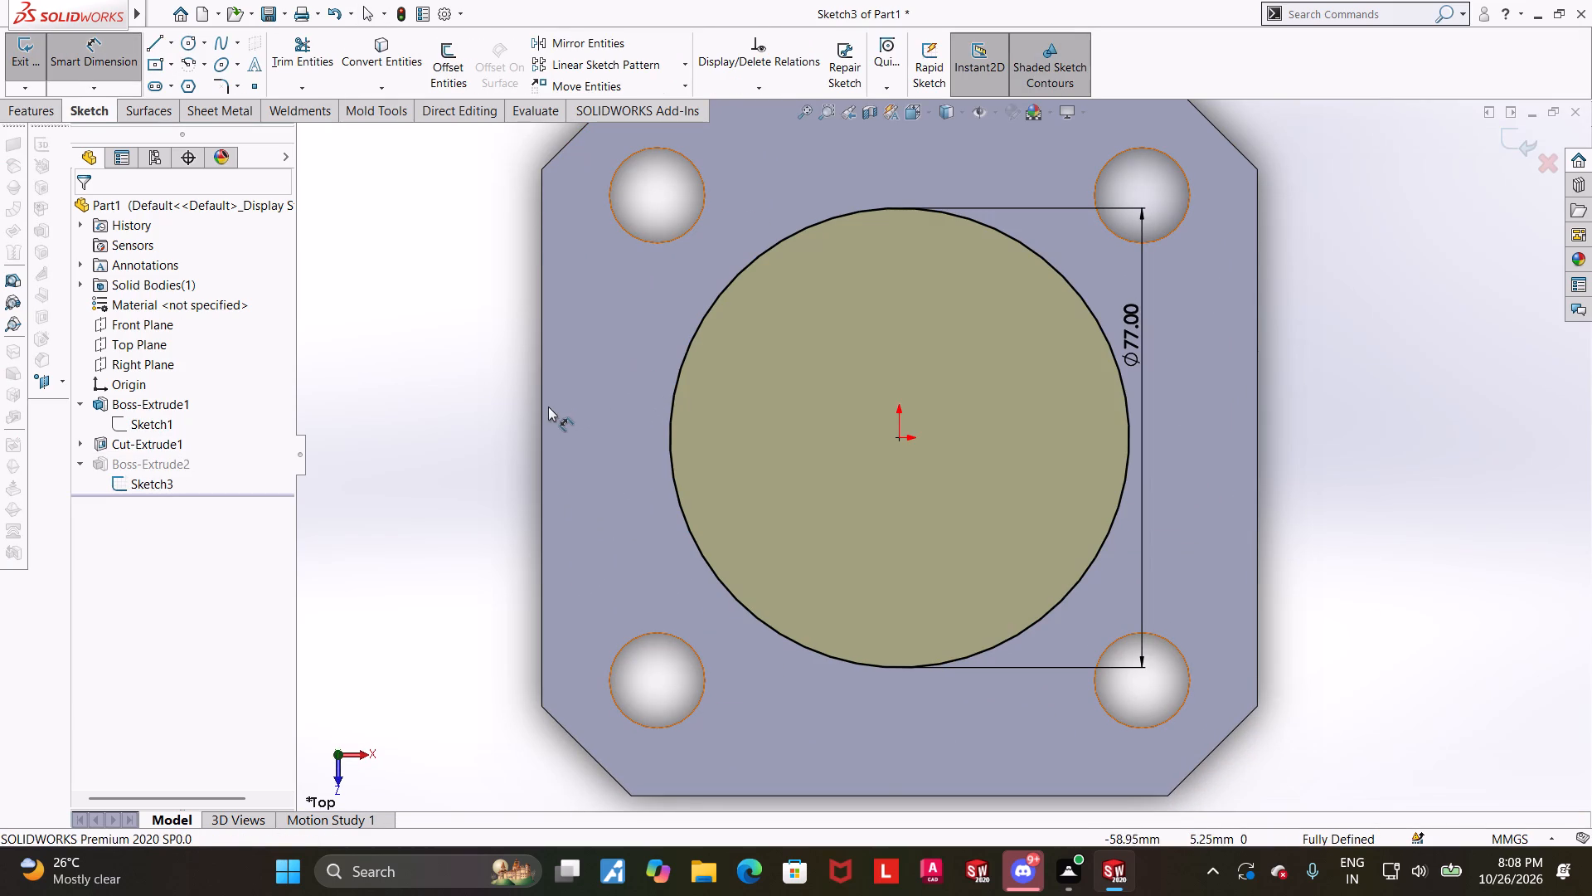
{"action": "left_click", "coordinate": [538, 405]}
{"action": "left_click", "coordinate": [897, 436]}
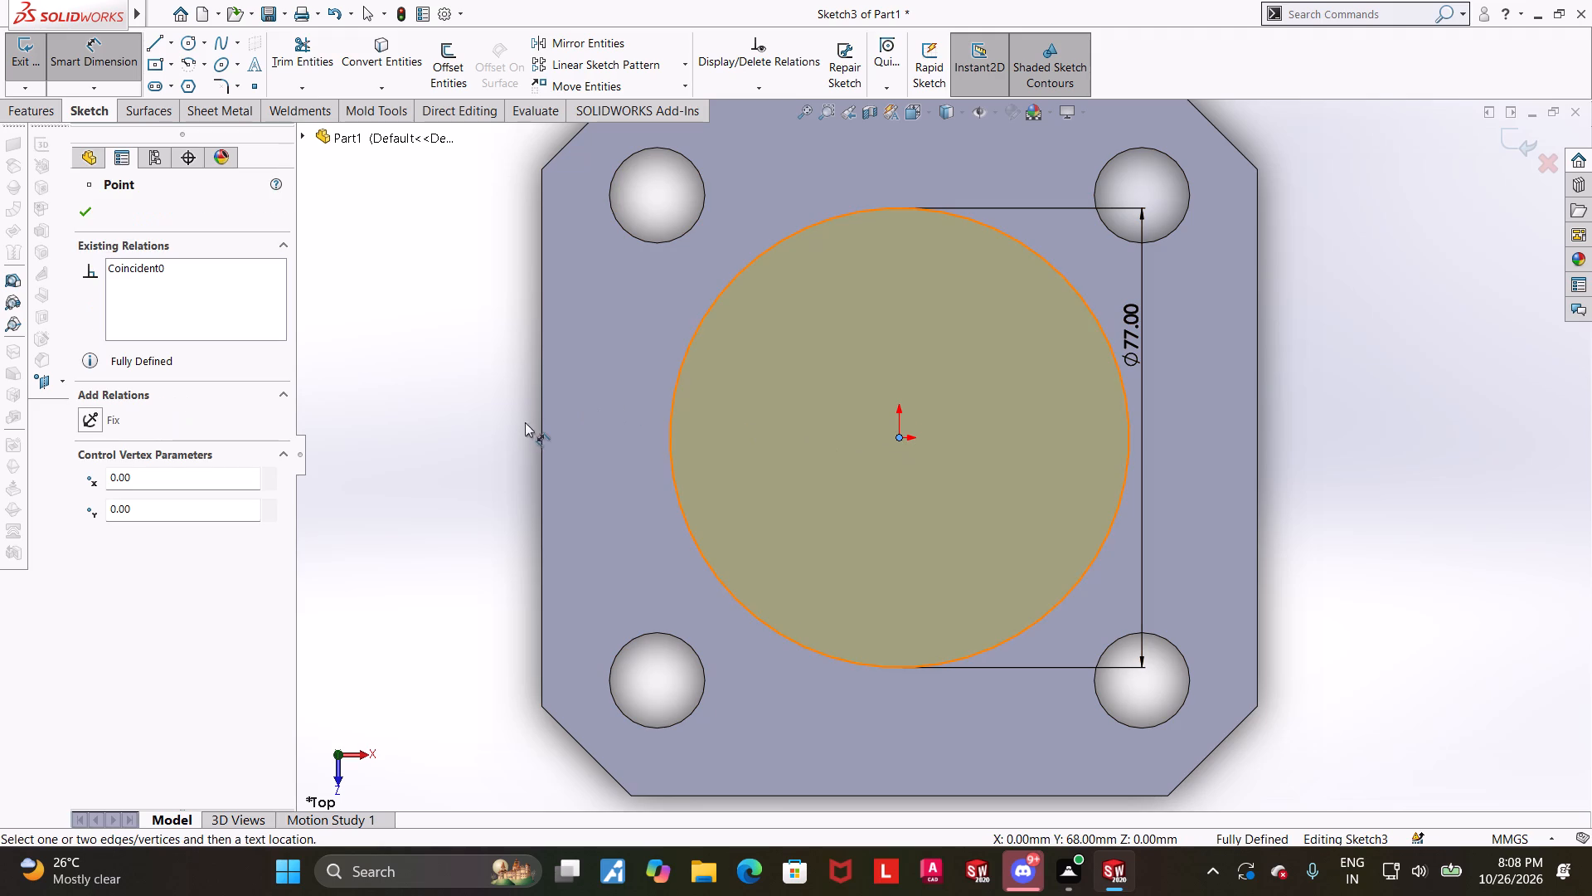
{"action": "left_click", "coordinate": [540, 421]}
{"action": "key", "text": "Escape"}
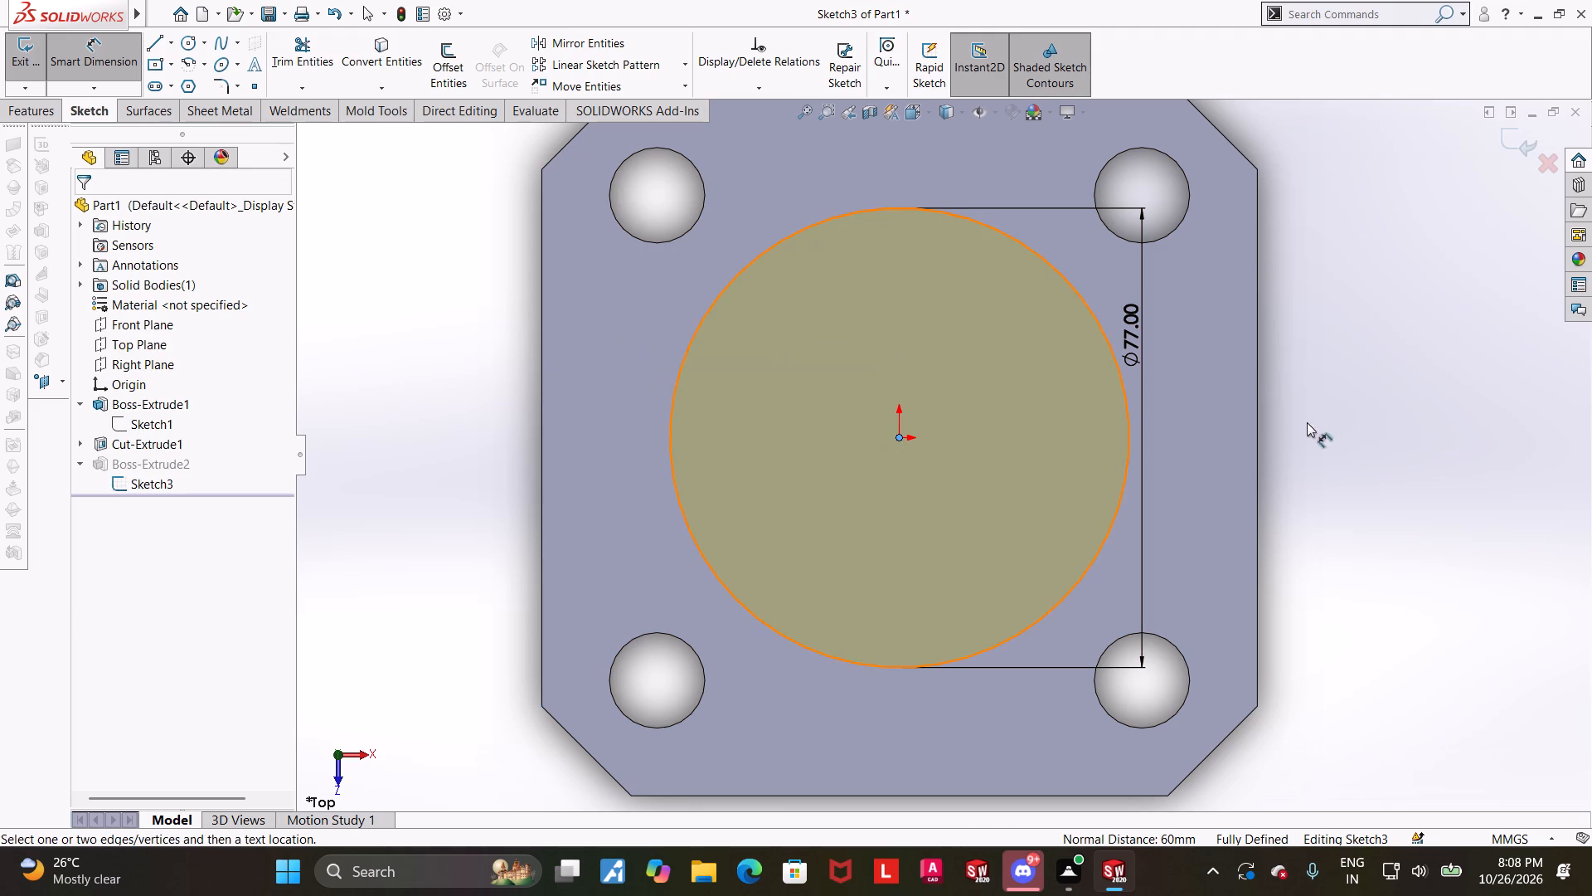
{"action": "left_click", "coordinate": [1255, 408]}
{"action": "key", "text": "Escape"}
{"action": "key", "text": "Escape"}
{"action": "key", "text": "Escape"}
{"action": "scroll", "coordinate": [1088, 369], "scroll_direction": "up", "scroll_amount": 3}
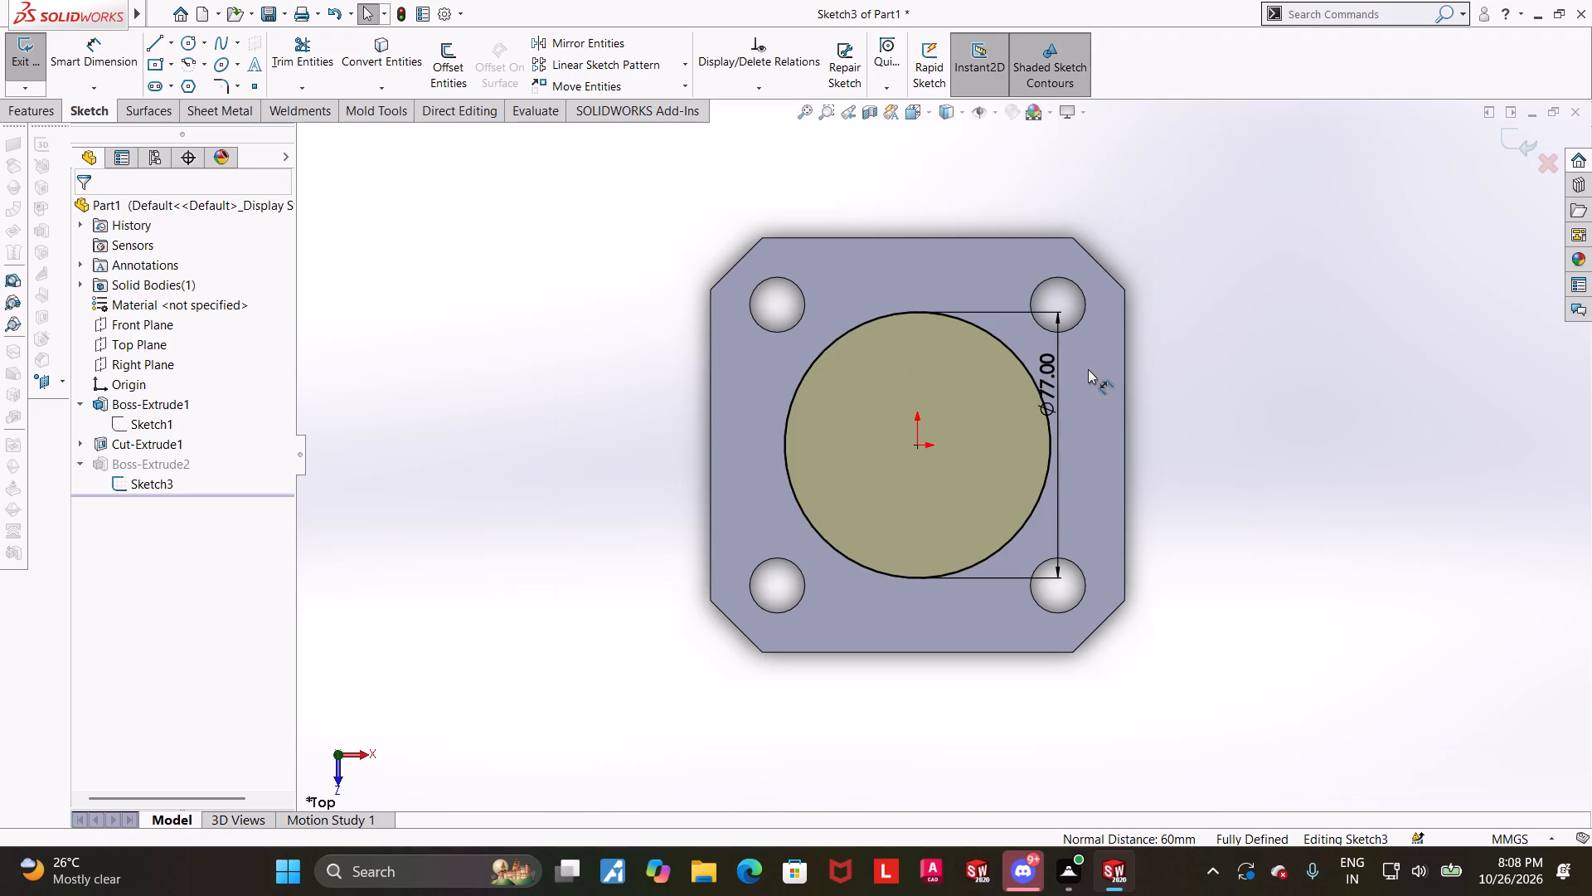
Check the distance from the circle's centre to the block's upper and lower edges, and close the sketch without adding a dimension.
{"action": "left_click", "coordinate": [931, 238]}
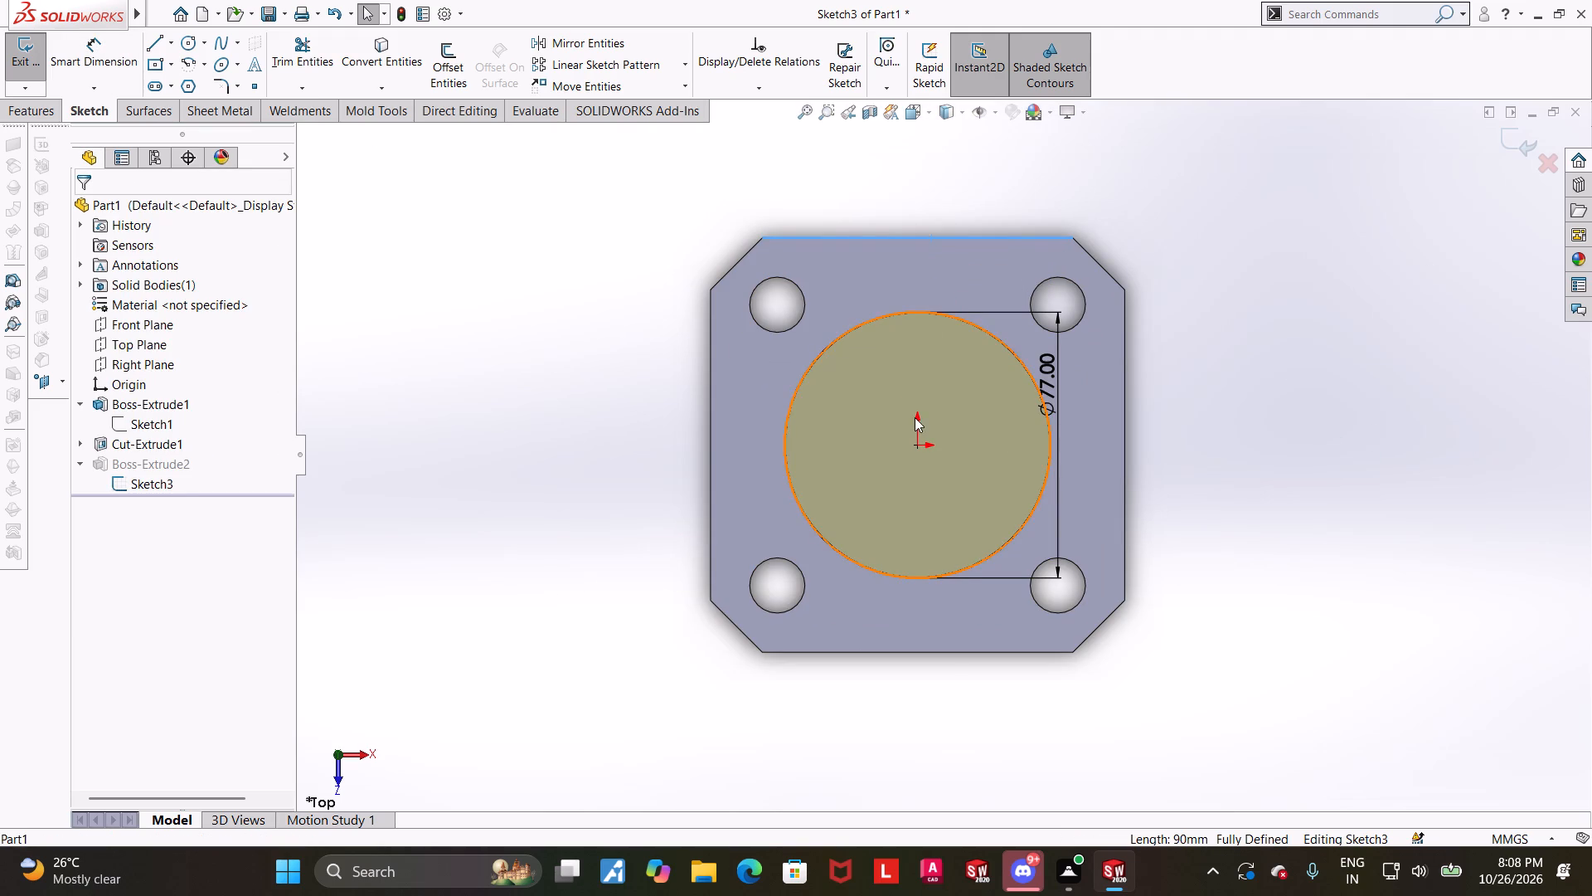
{"action": "left_click", "coordinate": [95, 59]}
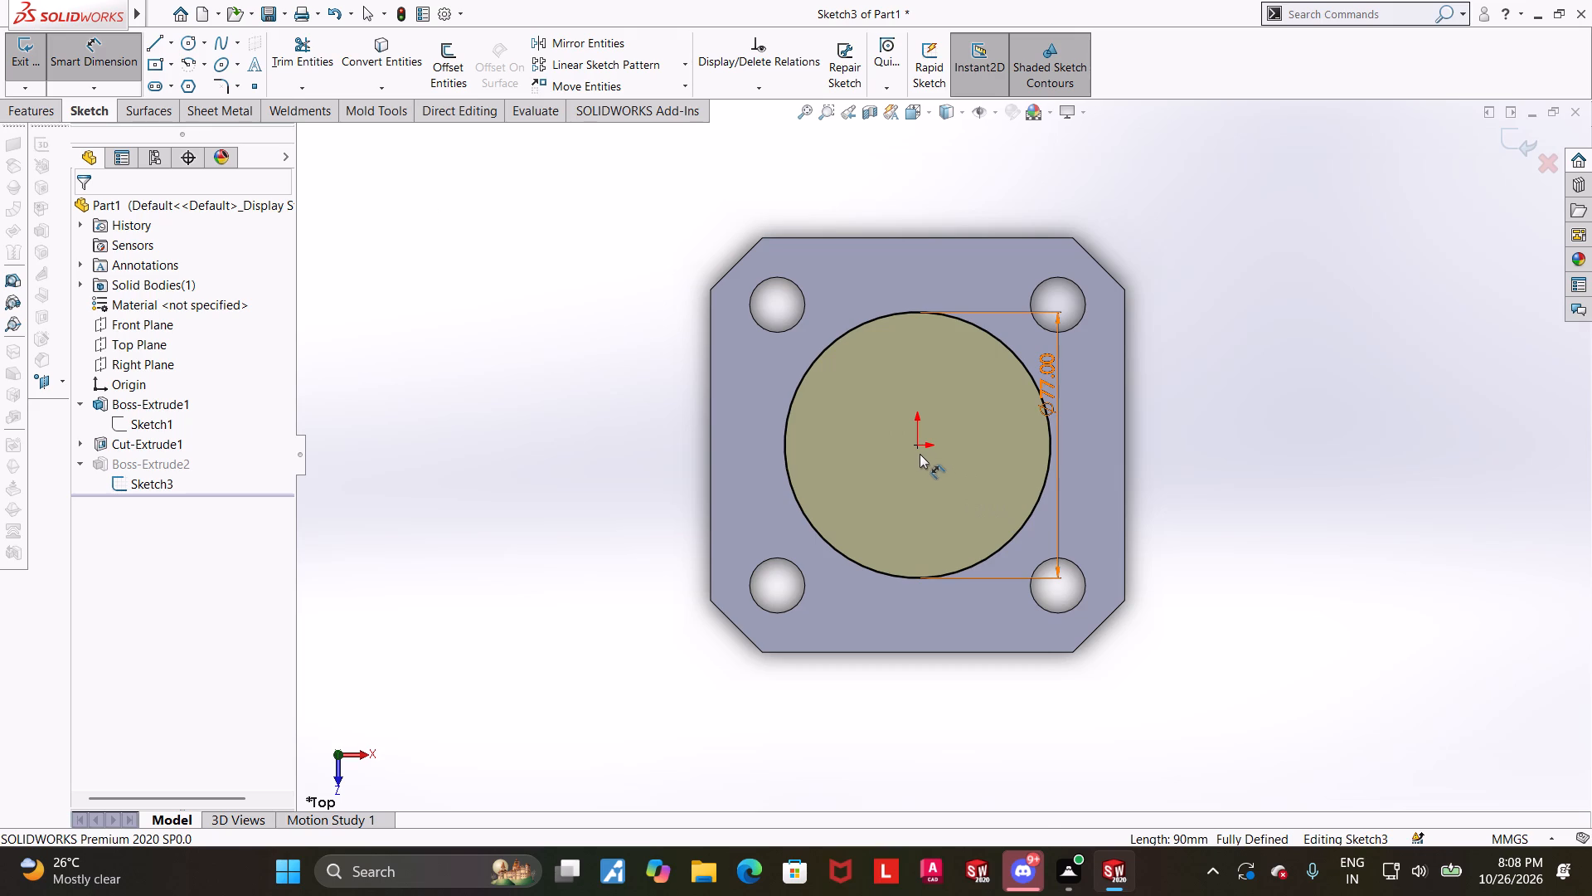
{"action": "left_click", "coordinate": [919, 450]}
{"action": "left_click", "coordinate": [918, 446]}
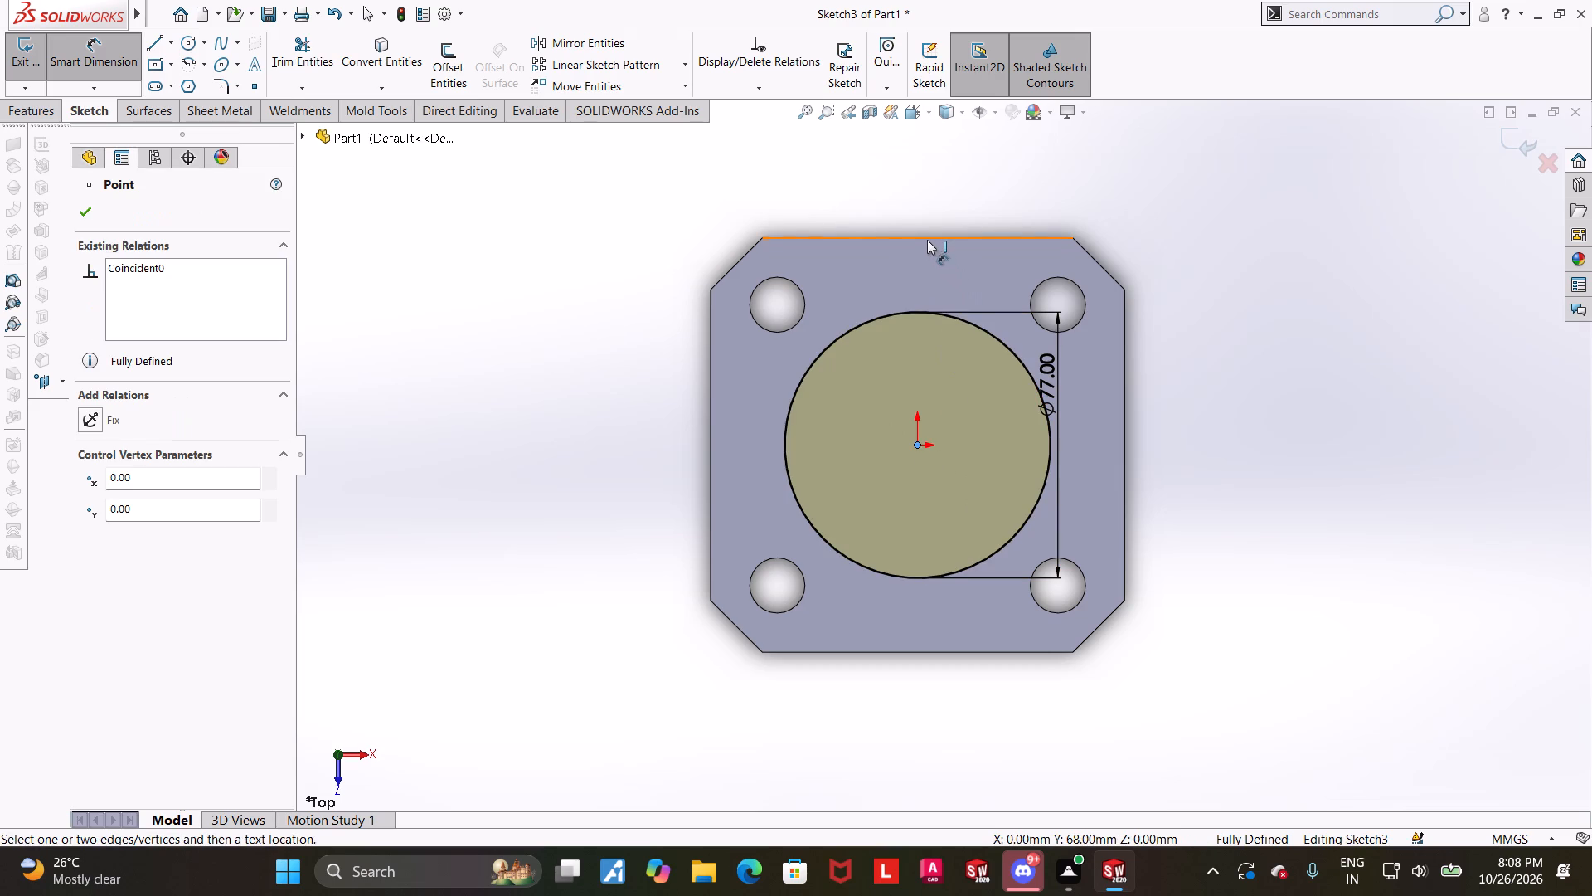
{"action": "left_click", "coordinate": [927, 240]}
{"action": "key", "text": "Escape"}
{"action": "left_click", "coordinate": [906, 655]}
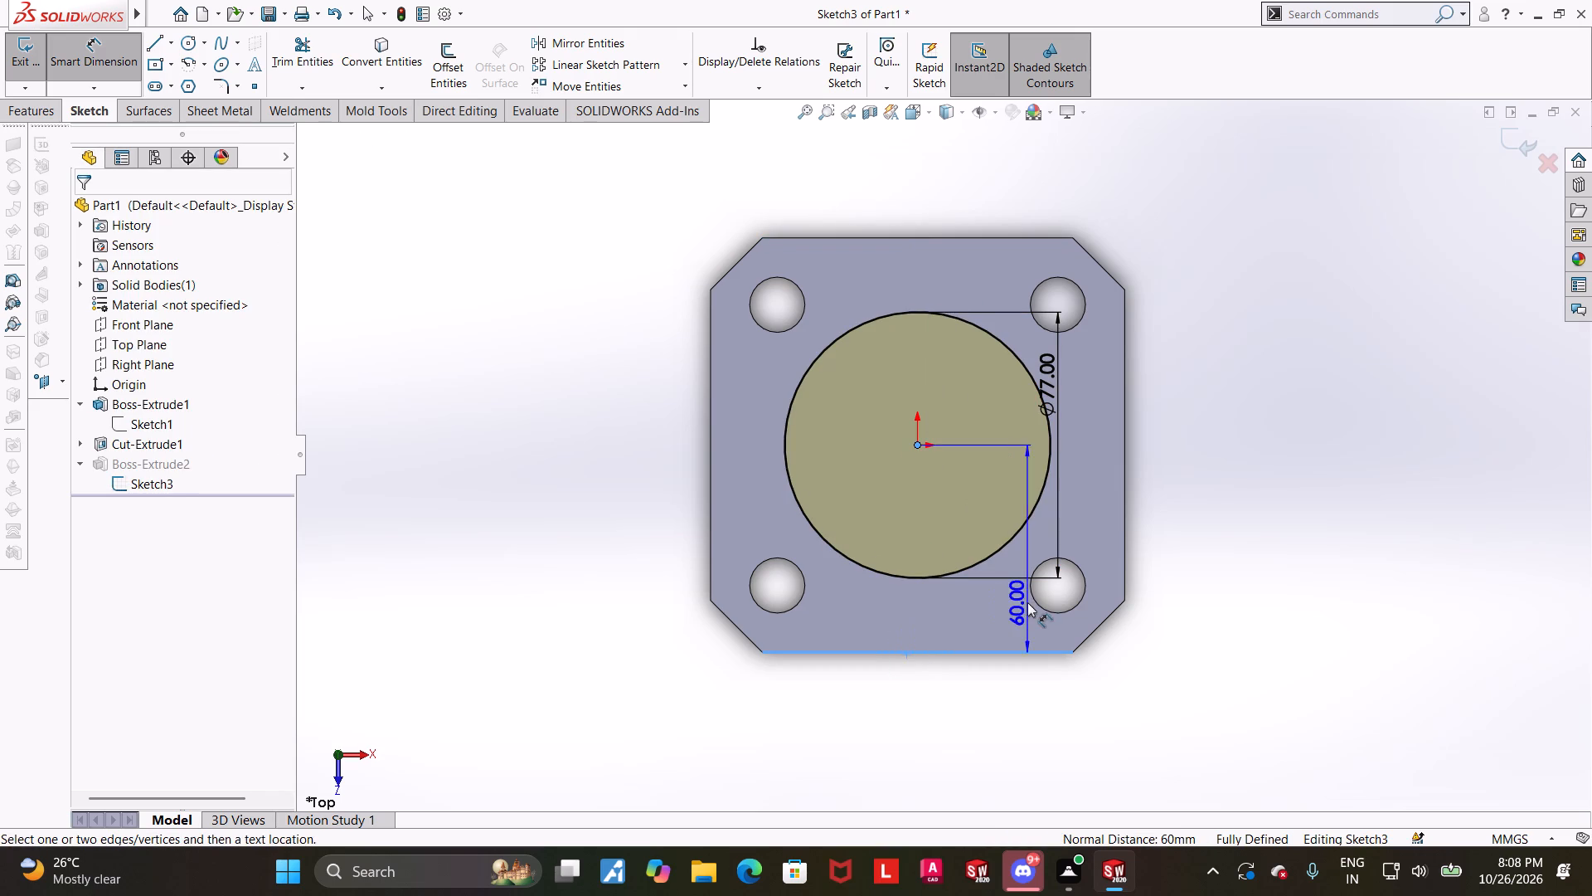
{"action": "key", "text": "Escape"}
{"action": "key", "text": "Escape"}
{"action": "left_click", "coordinate": [1525, 133]}
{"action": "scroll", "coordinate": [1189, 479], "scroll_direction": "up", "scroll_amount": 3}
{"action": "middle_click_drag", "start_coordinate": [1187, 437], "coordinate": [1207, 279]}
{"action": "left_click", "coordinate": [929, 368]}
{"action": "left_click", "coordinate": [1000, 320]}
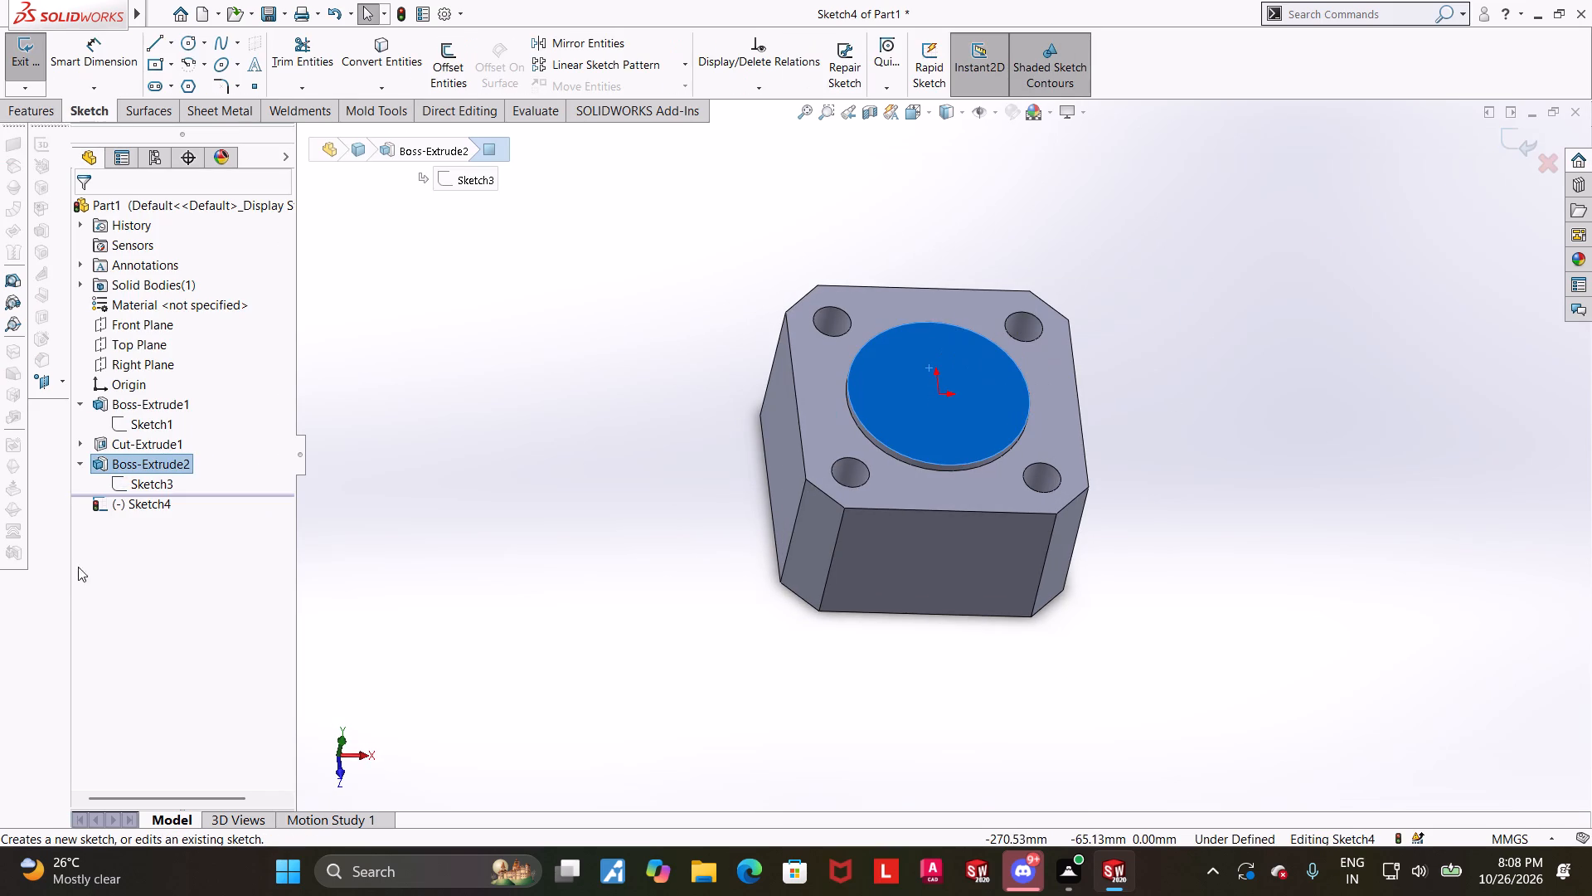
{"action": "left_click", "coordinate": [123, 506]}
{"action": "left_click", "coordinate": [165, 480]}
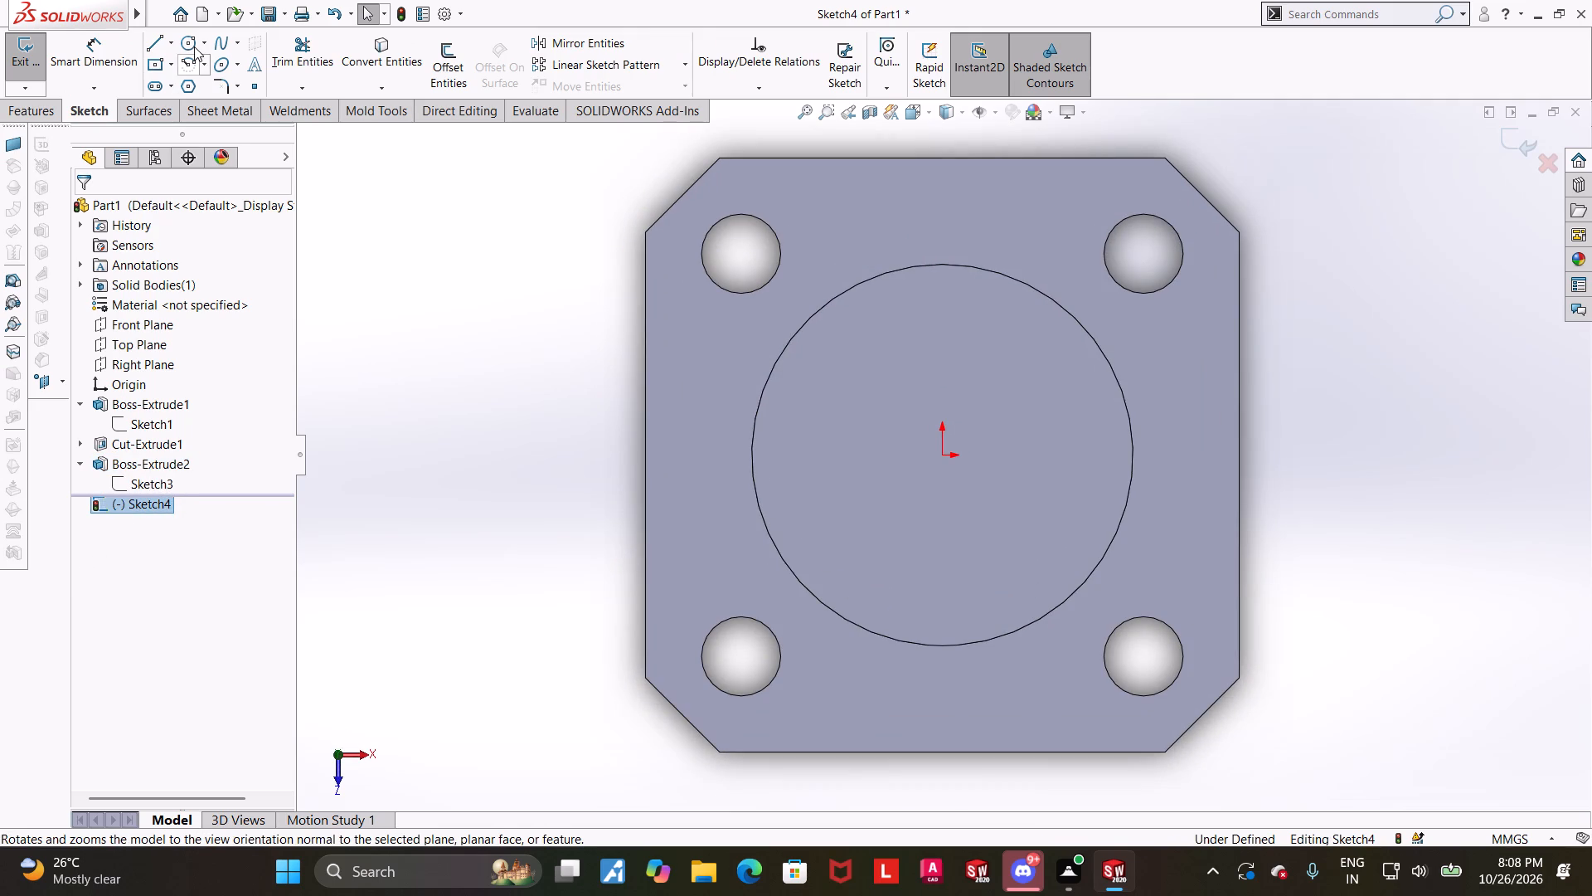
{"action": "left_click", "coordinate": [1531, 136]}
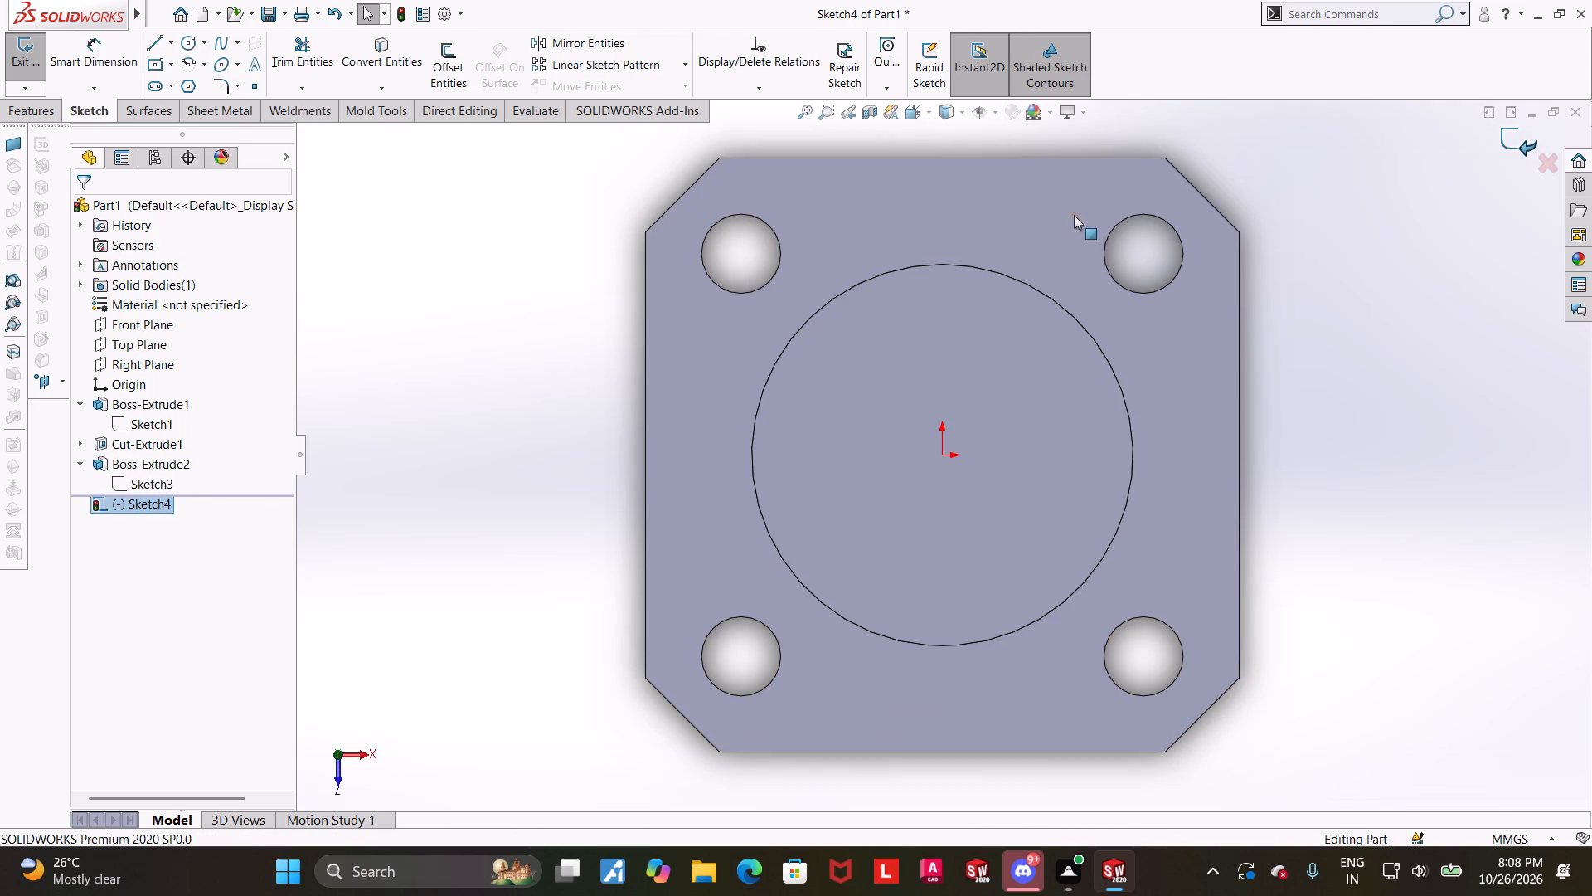
Start a Hole Wizard hole on the circular boss face, with type Counterbored and a hole diameter of 32 mm.
{"action": "scroll", "coordinate": [959, 319], "scroll_direction": "up", "scroll_amount": 1}
{"action": "middle_click_drag", "start_coordinate": [1027, 394], "coordinate": [1013, 313]}
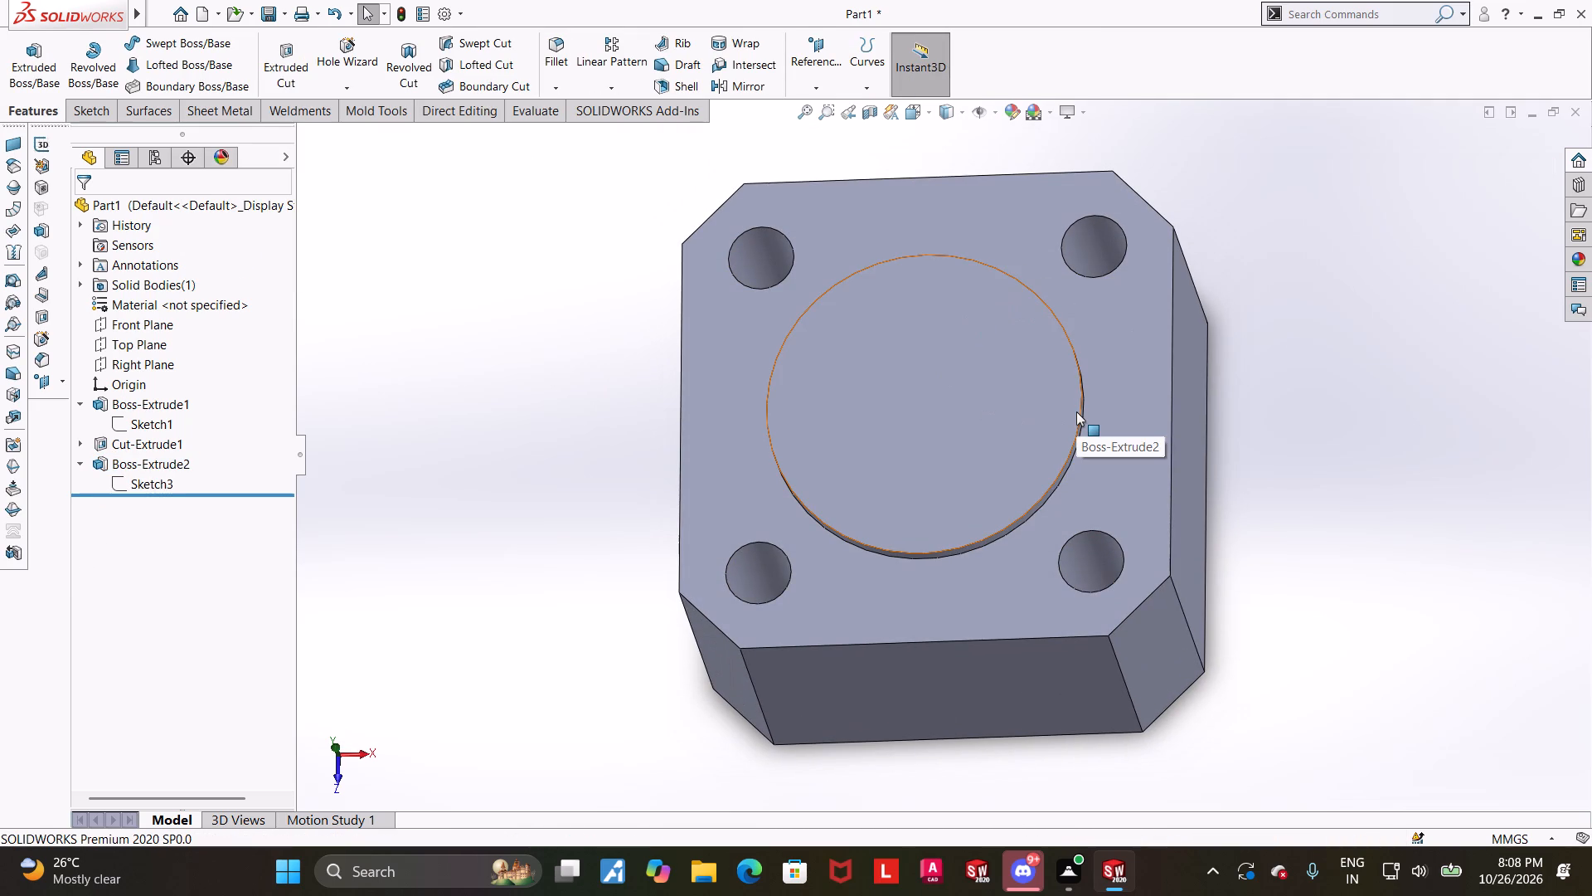
{"action": "middle_click", "coordinate": [1099, 399]}
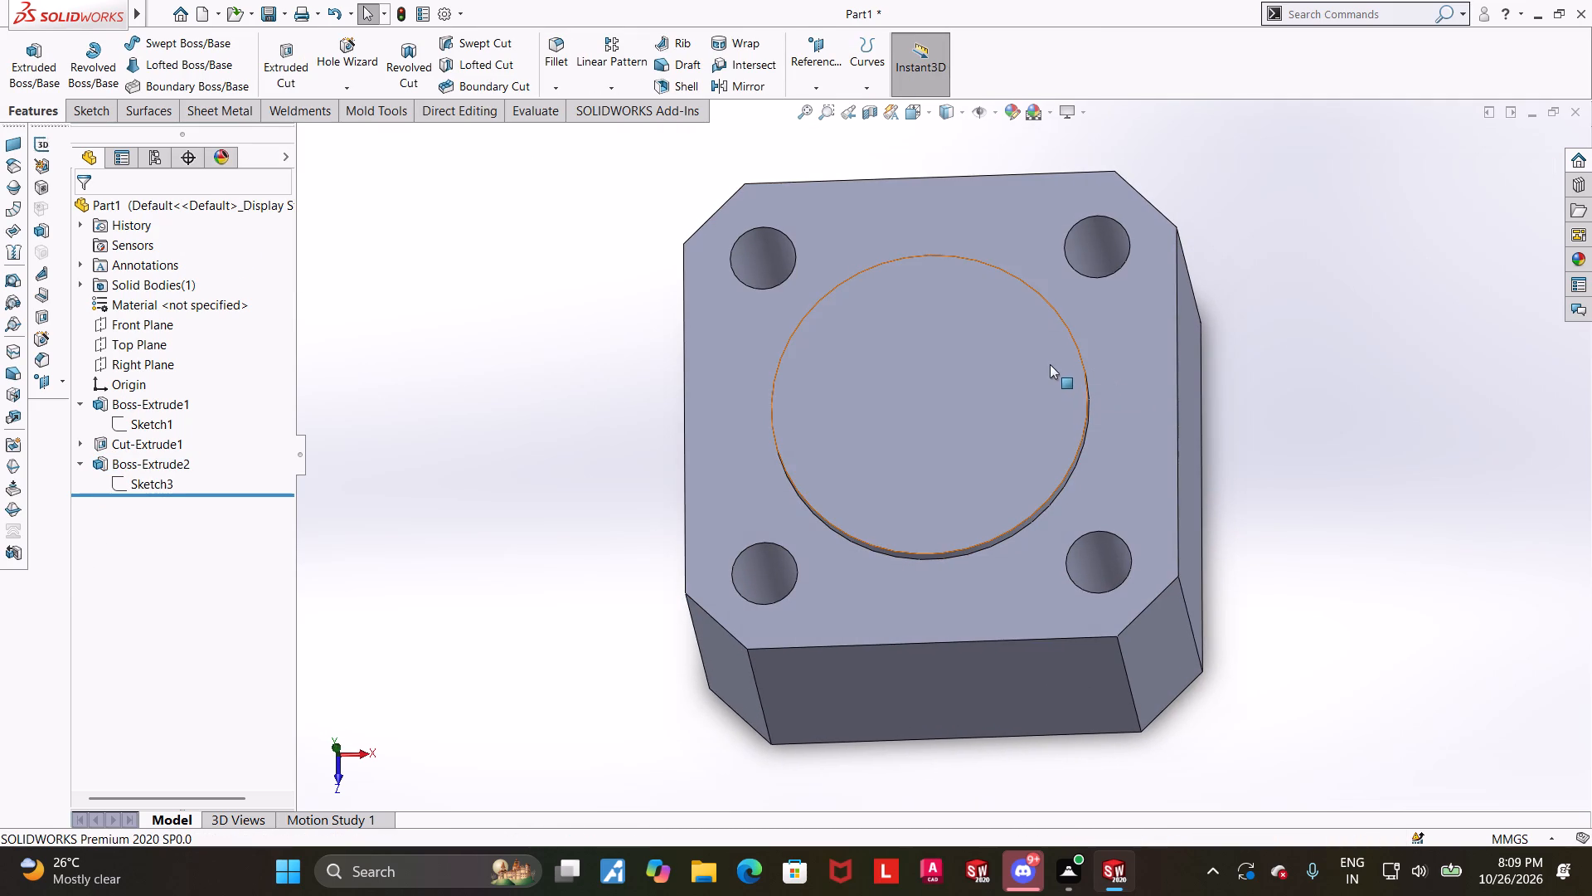
{"action": "left_click", "coordinate": [905, 366]}
{"action": "key", "text": "Escape"}
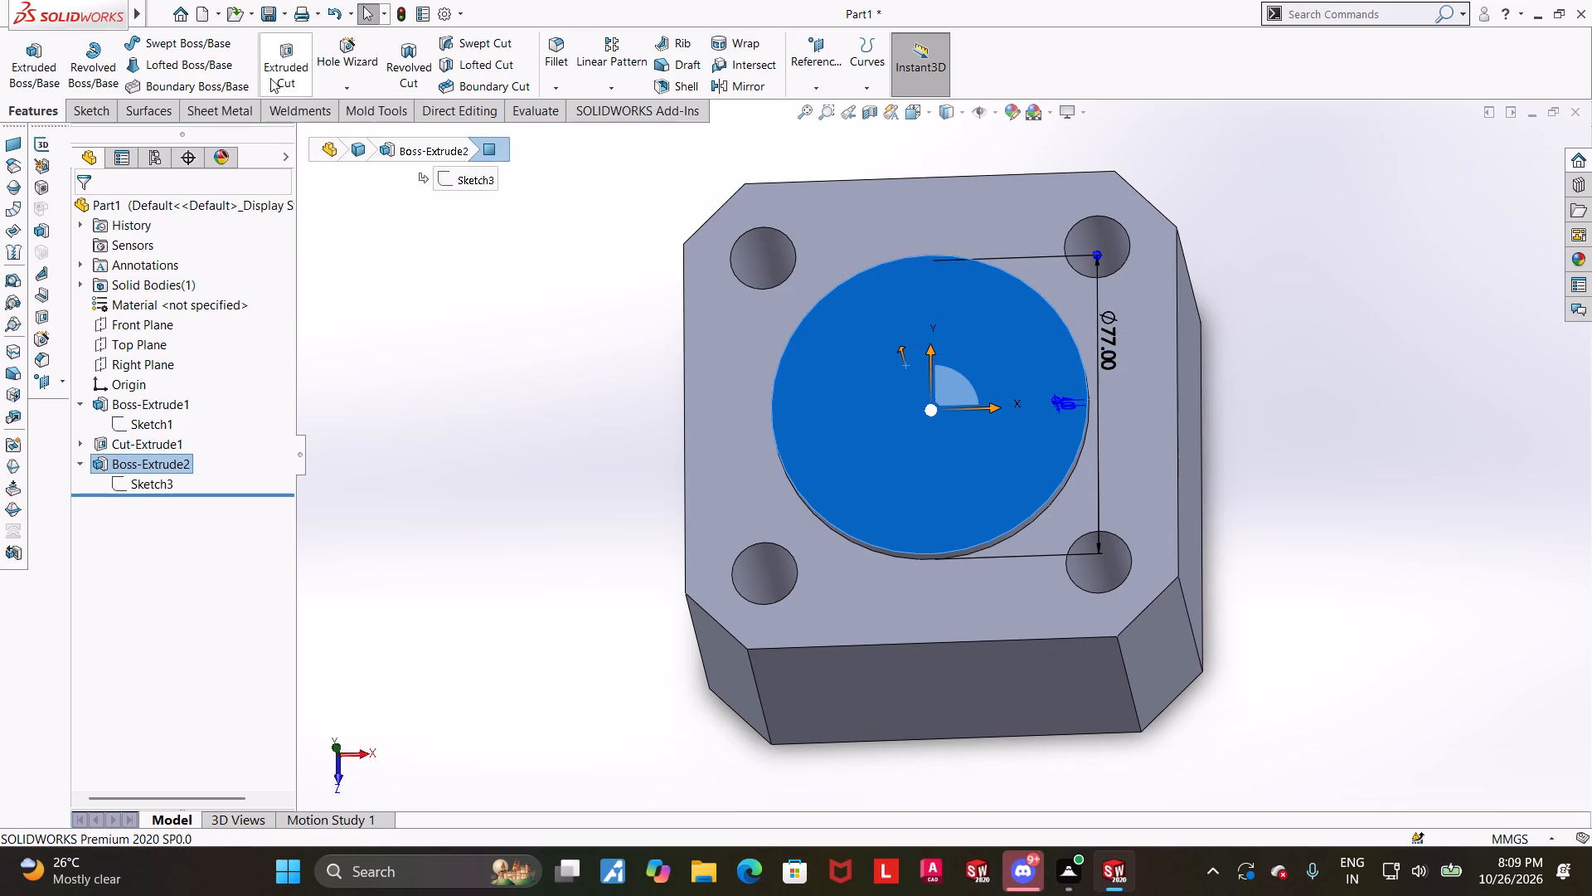
{"action": "left_click", "coordinate": [337, 55]}
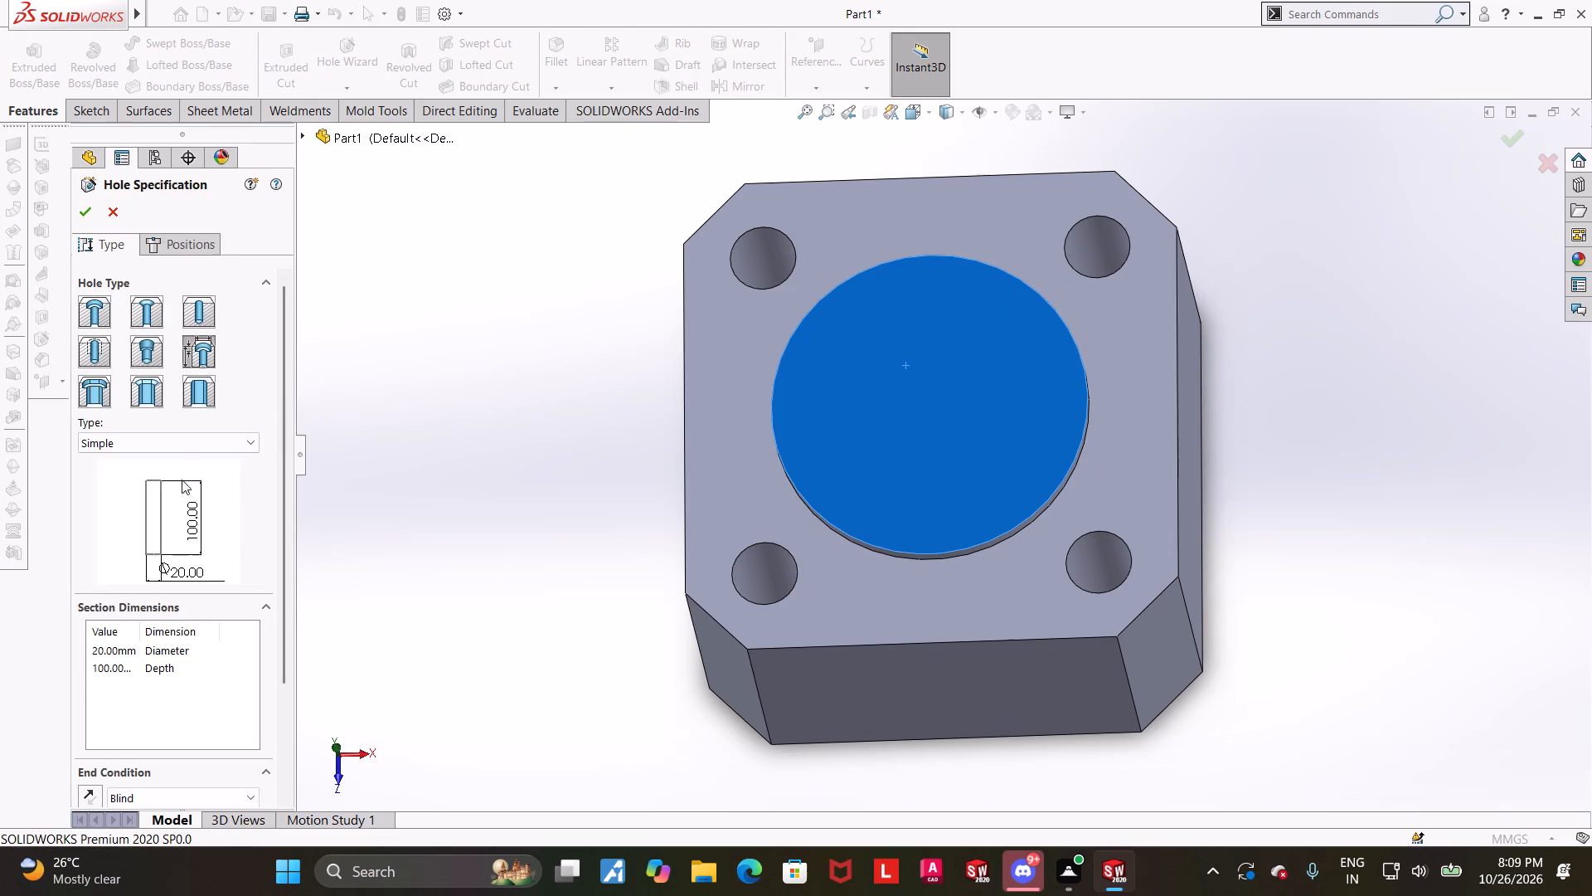
{"action": "left_click", "coordinate": [180, 446]}
{"action": "left_click", "coordinate": [133, 557]}
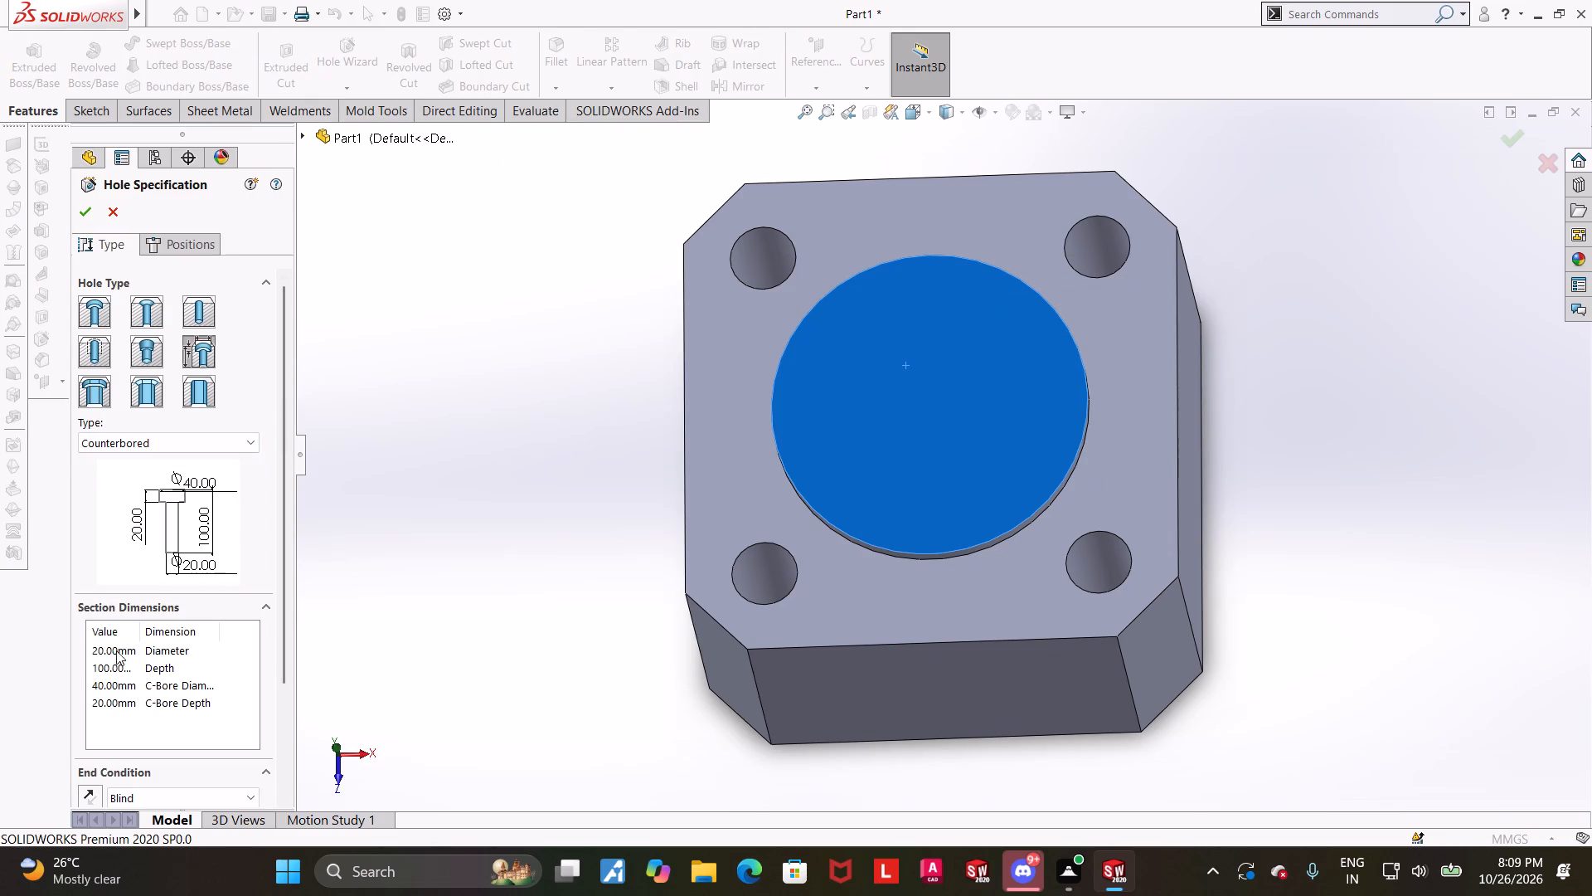
{"action": "double_click", "coordinate": [113, 644]}
{"action": "key", "text": "3"}
{"action": "key", "text": "2"}
{"action": "key", "text": "Return"}
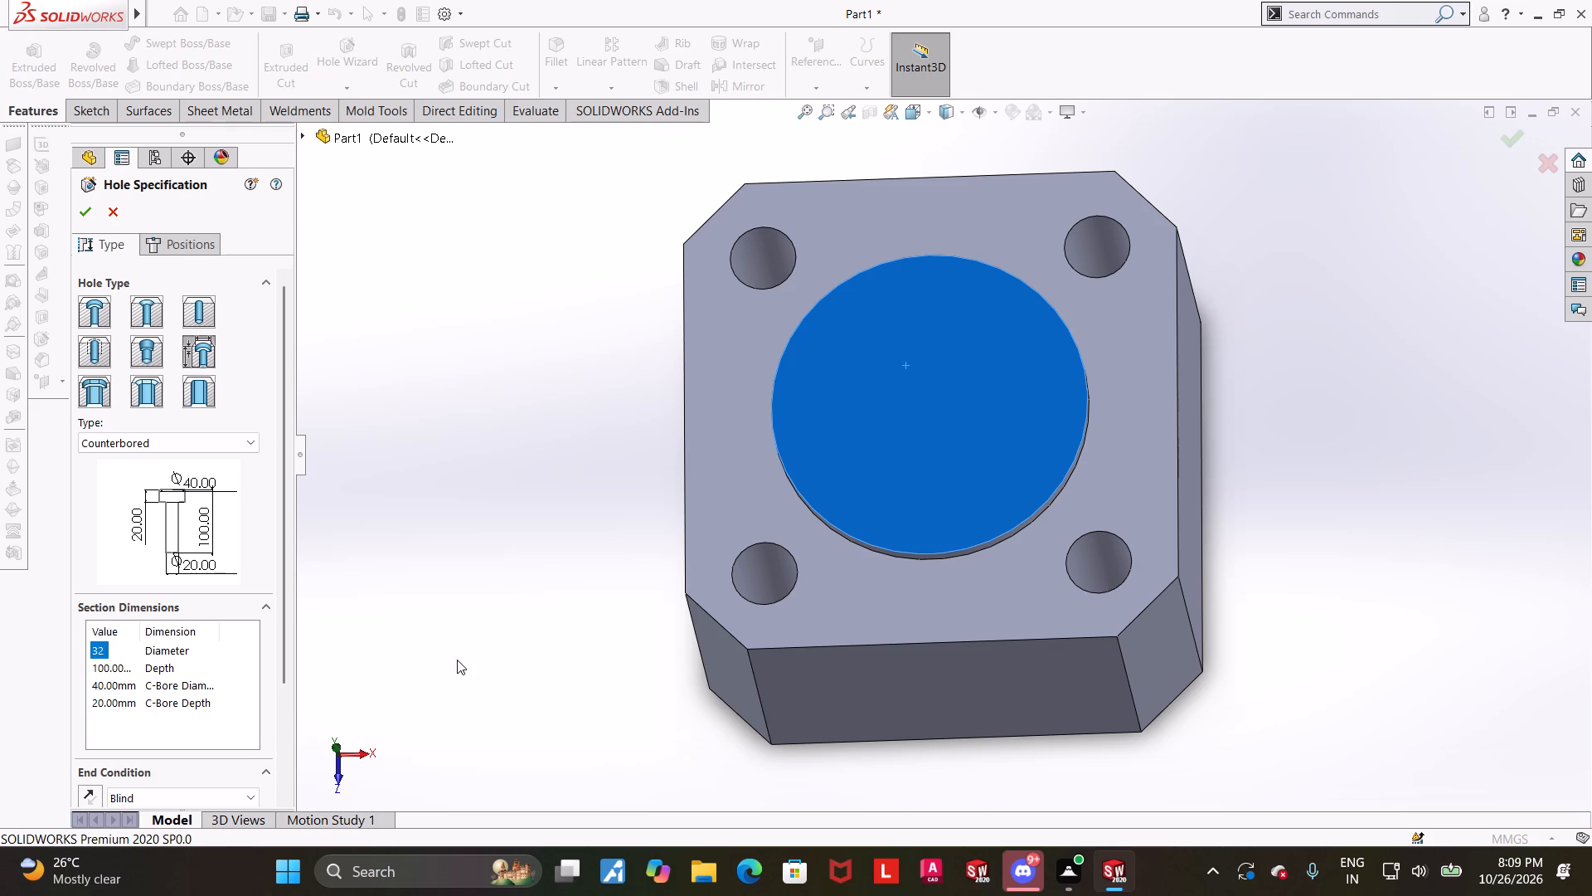
Set the hole's counterbore diameter to 65 mm and its counterbore depth to 25 mm.
{"action": "double_click", "coordinate": [108, 688]}
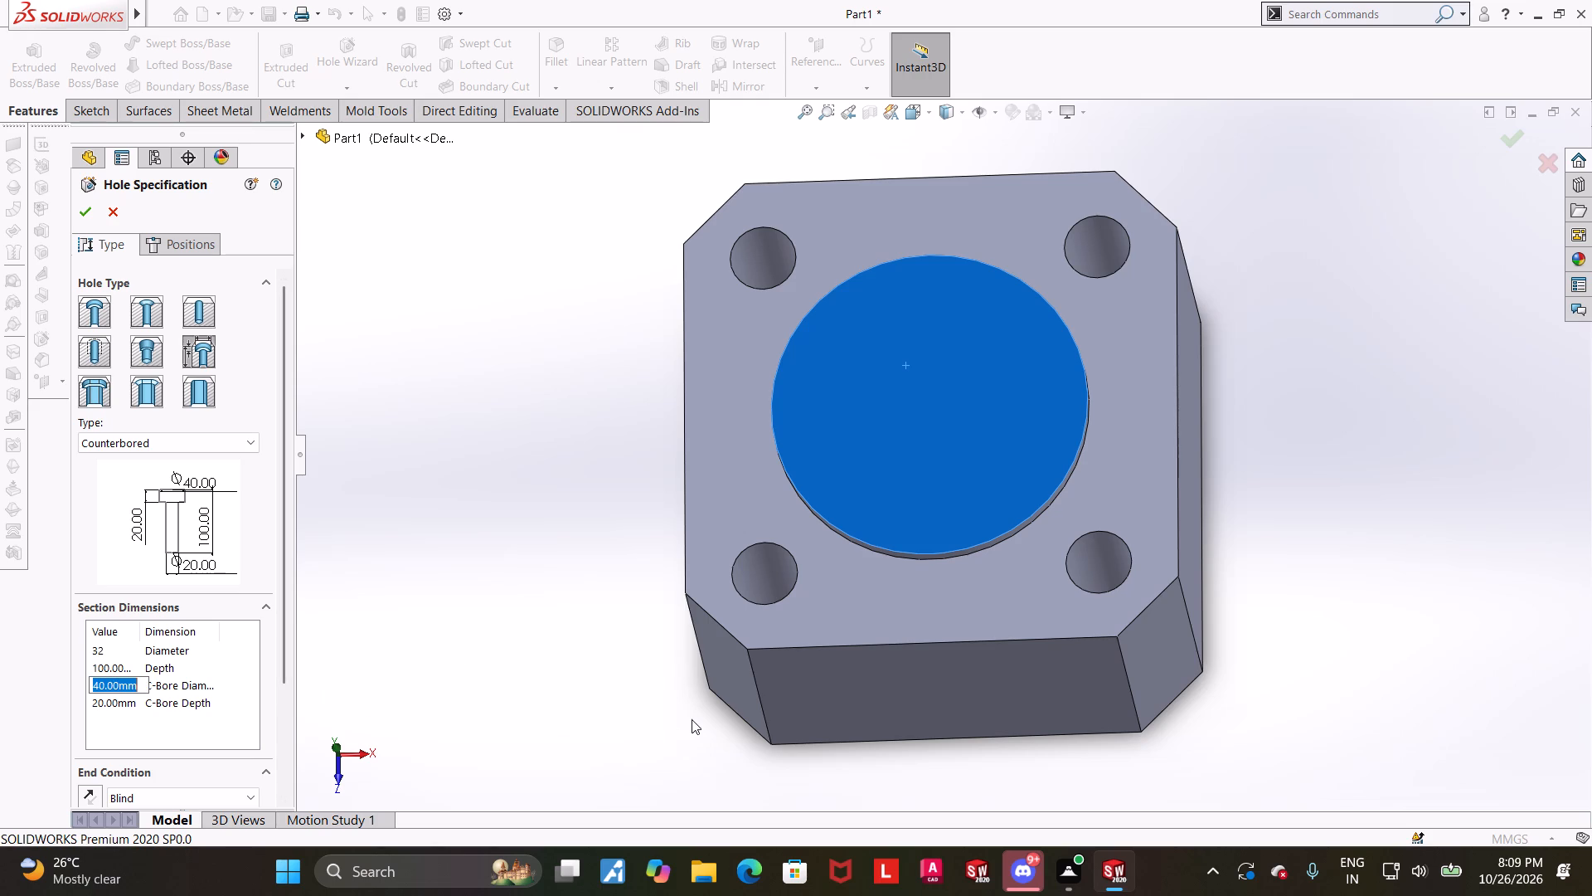
{"action": "key", "text": "6"}
{"action": "key", "text": "5"}
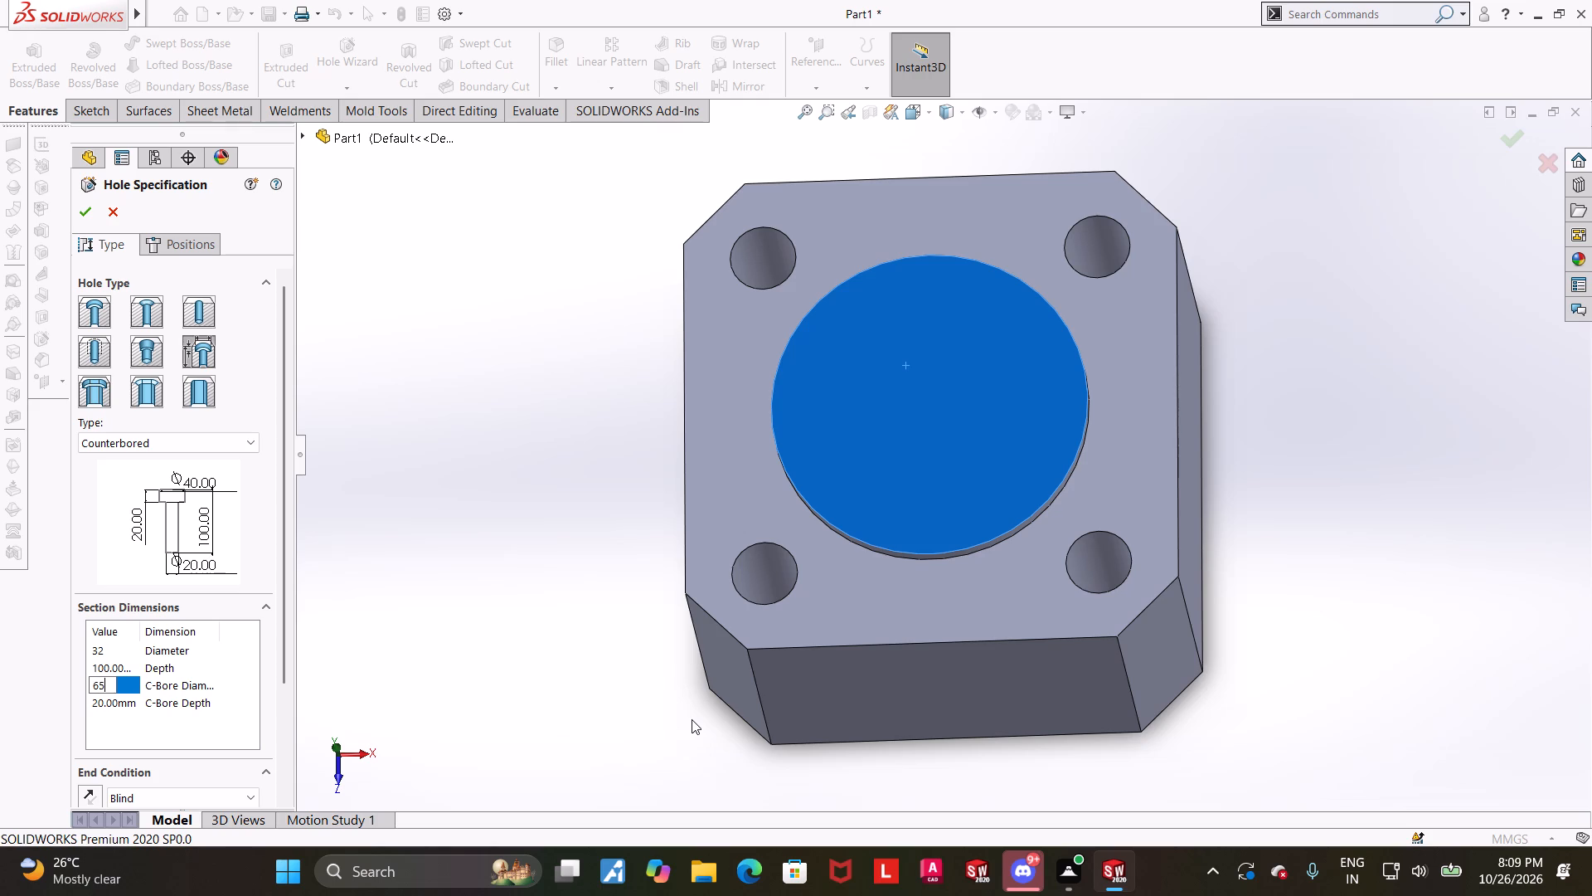
{"action": "key", "text": "Return"}
{"action": "double_click", "coordinate": [133, 700]}
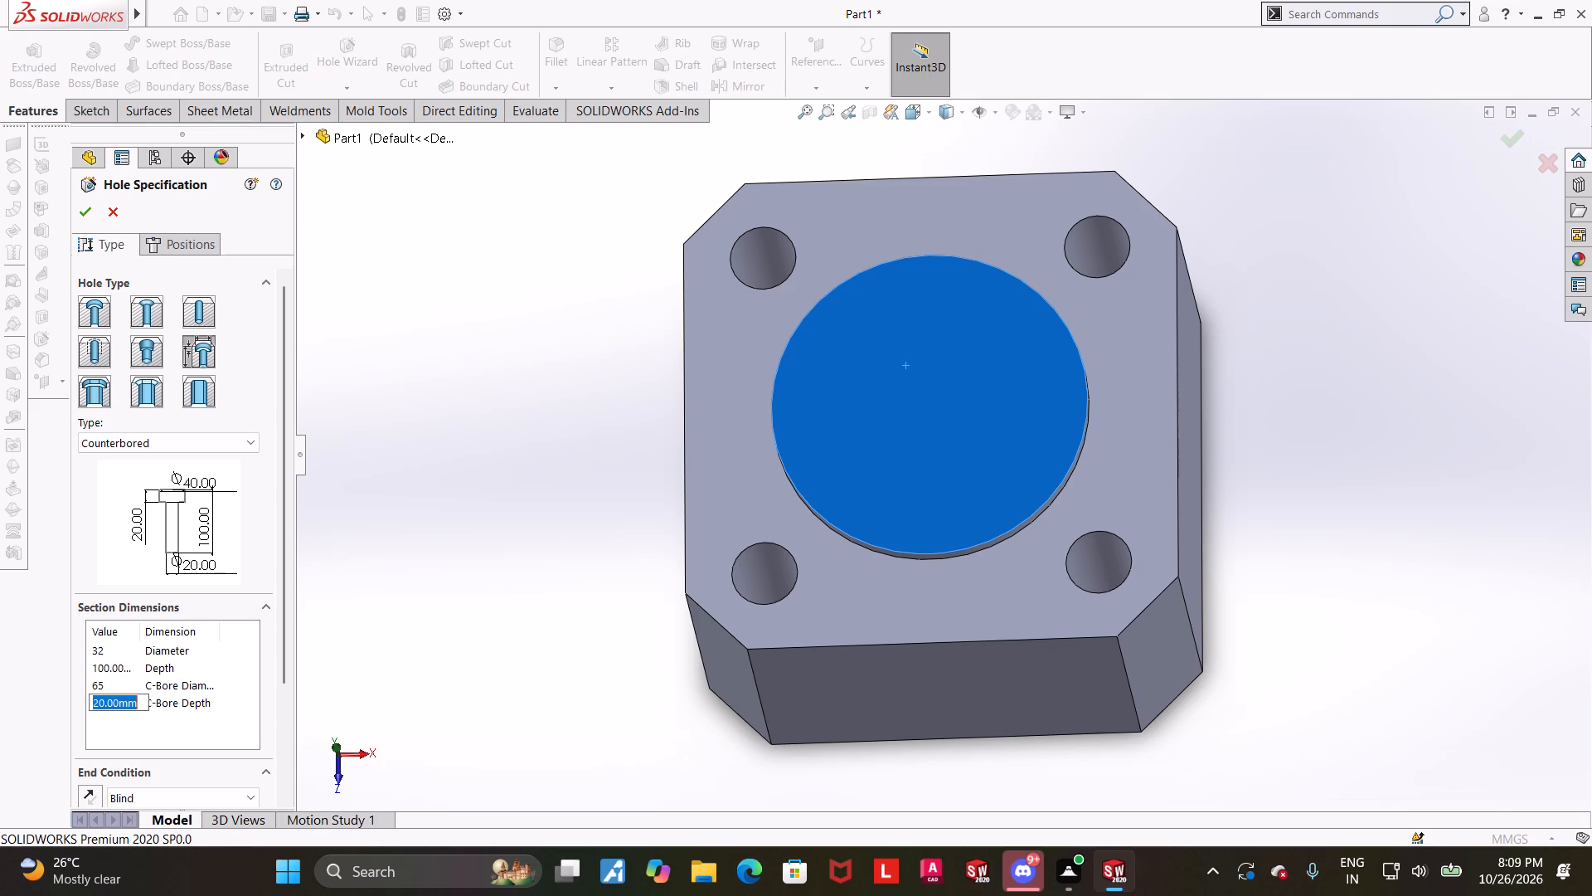
{"action": "type", "text": "25"}
{"action": "key", "text": "Return"}
Position the counterbored hole on the boss face with its centre point concentric to the boss's circular edge, and create the hole.
{"action": "left_click", "coordinate": [166, 244]}
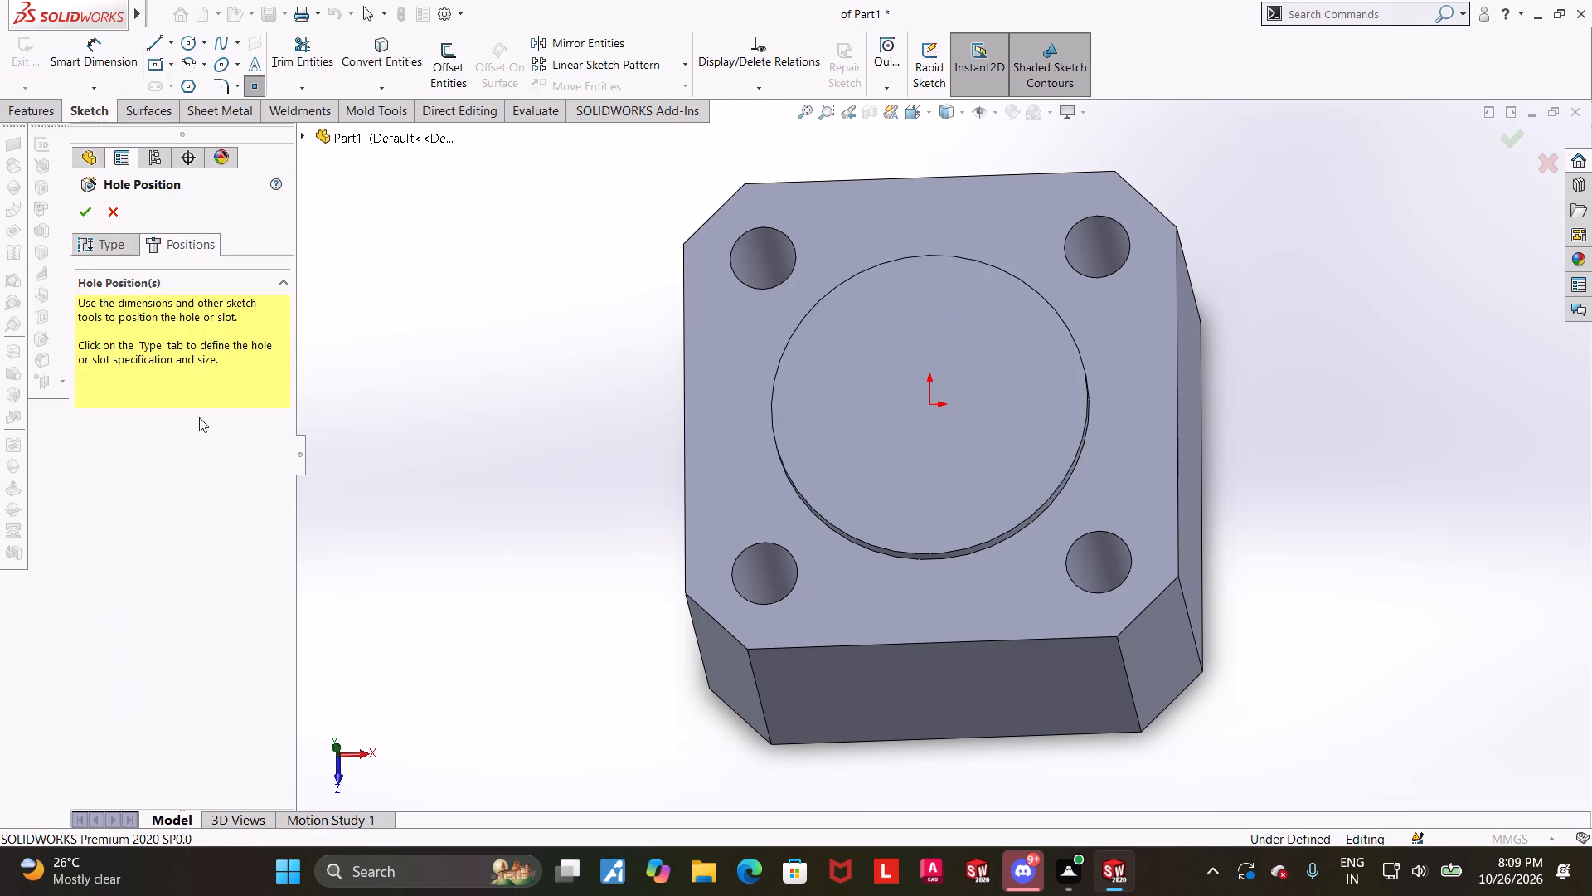
{"action": "left_click", "coordinate": [940, 390]}
{"action": "key", "text": "Escape"}
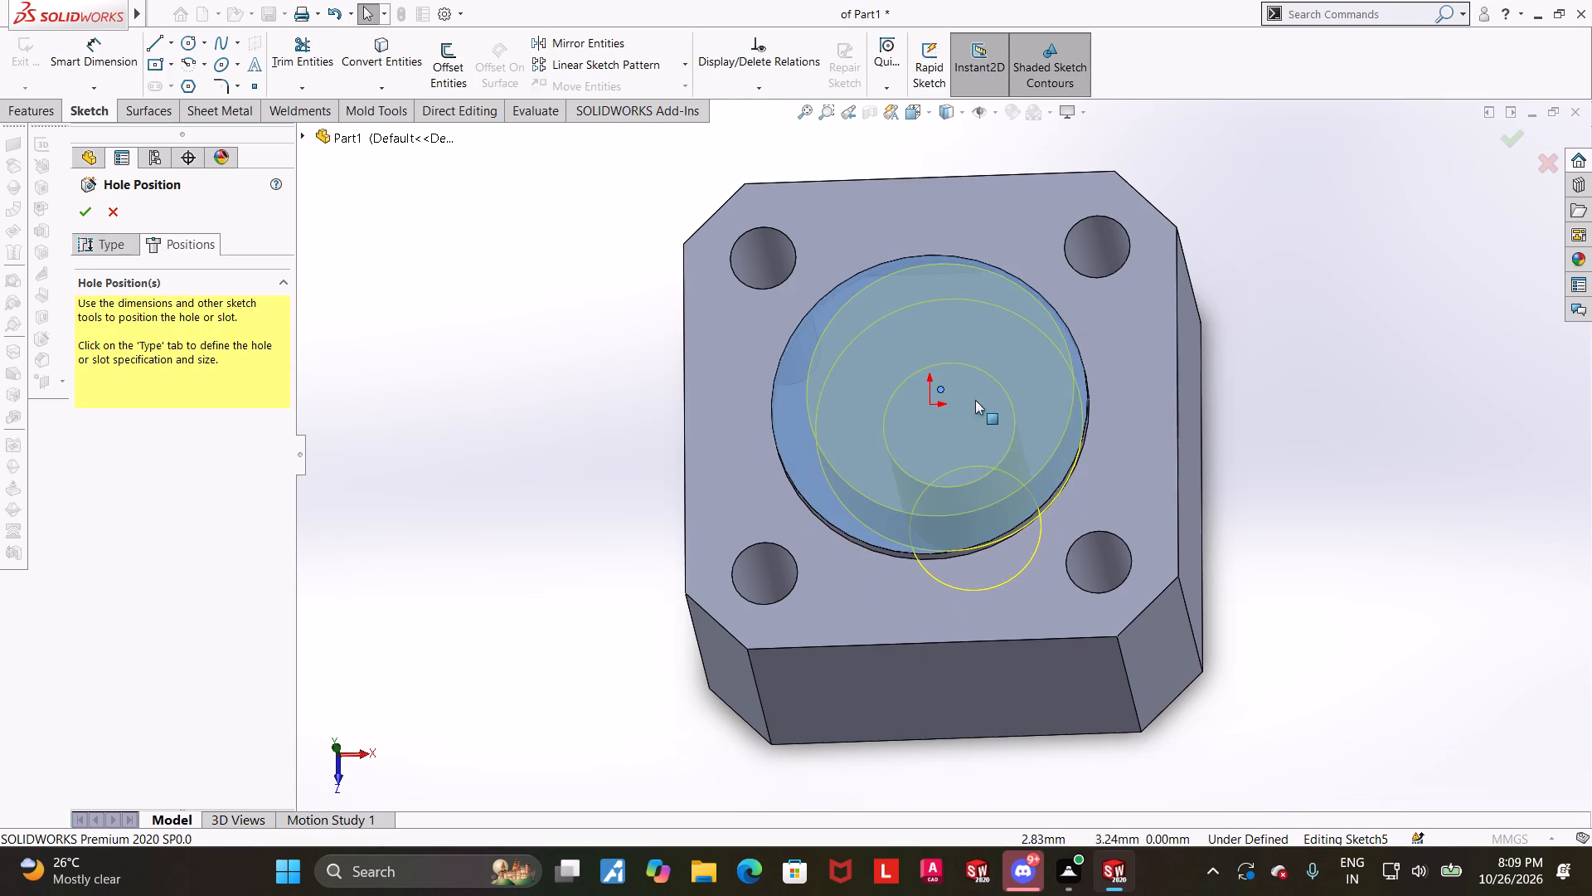
{"action": "key", "text": "Escape"}
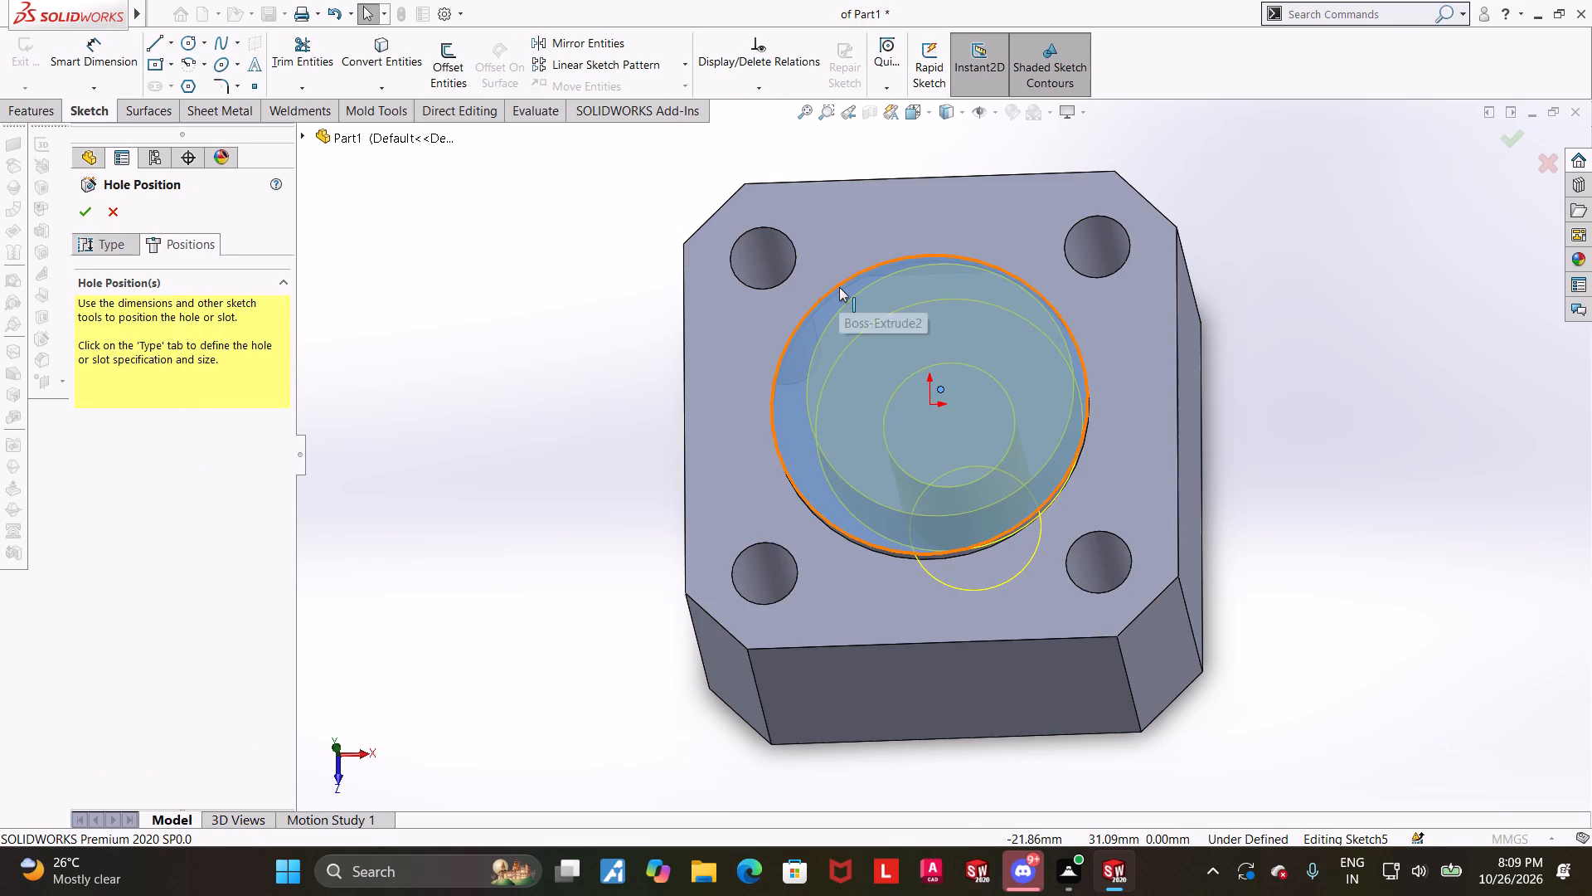
{"action": "left_click", "coordinate": [839, 287]}
{"action": "left_click", "coordinate": [943, 392], "text": "ctrl"}
{"action": "left_click", "coordinate": [88, 502]}
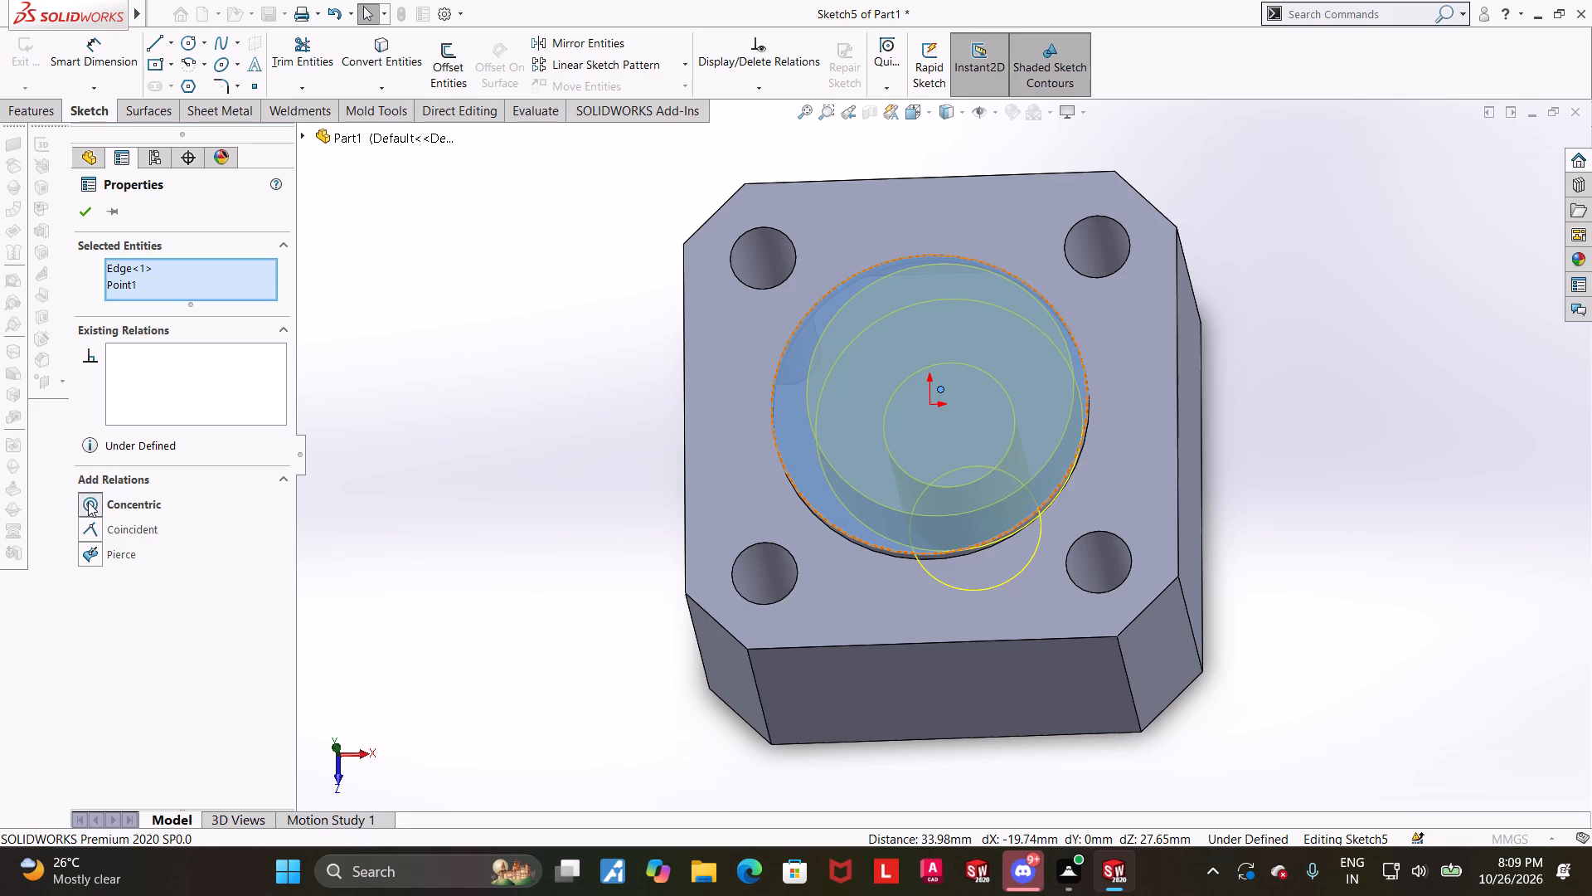
{"action": "left_click", "coordinate": [85, 217]}
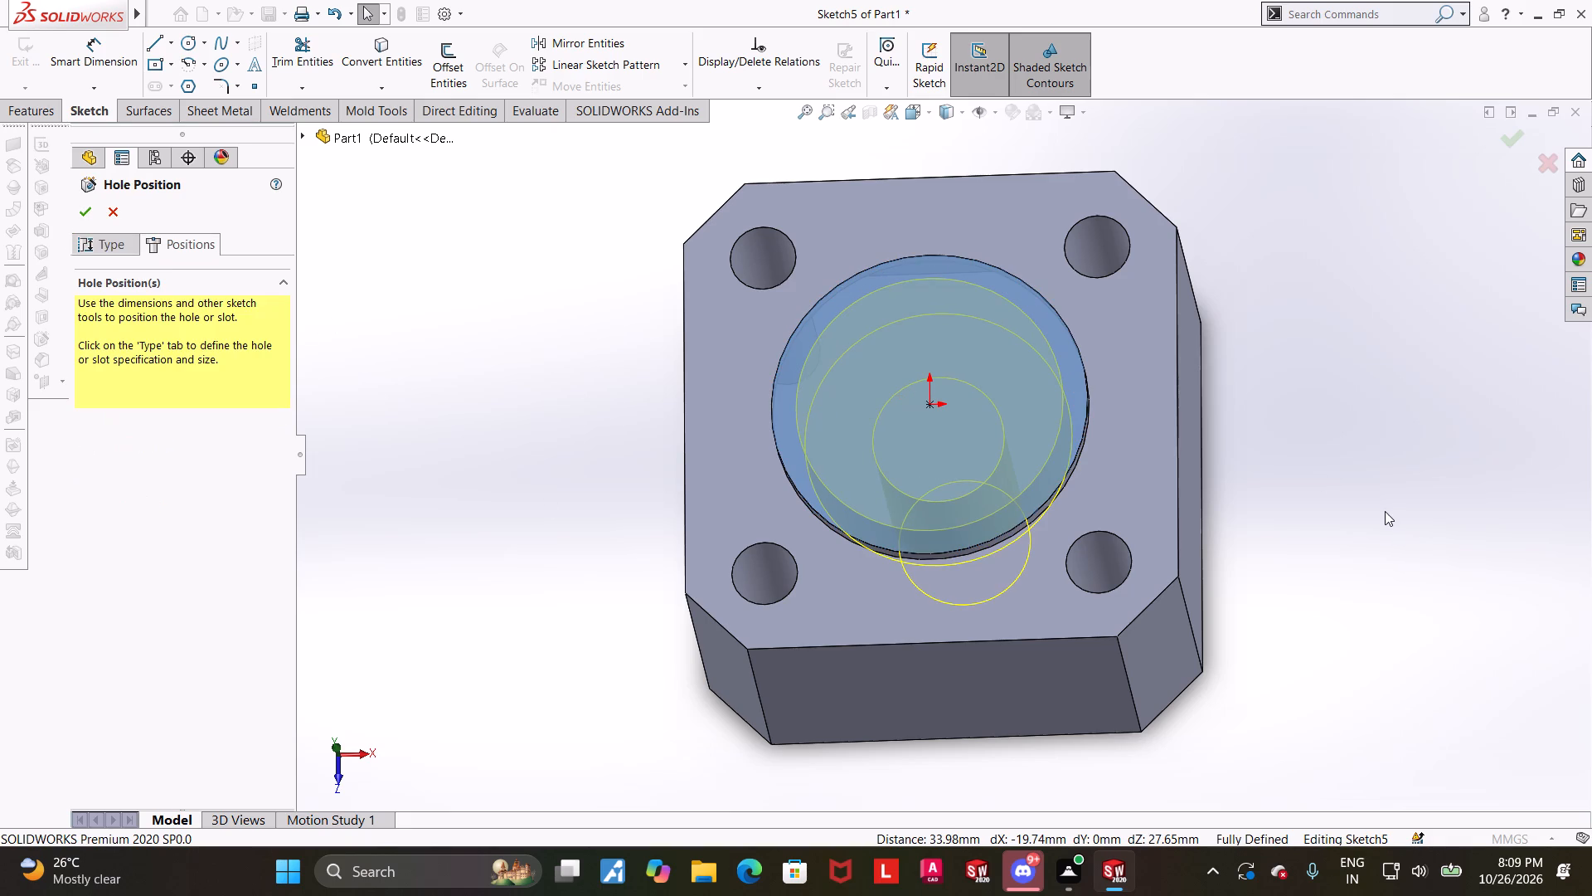
{"action": "left_click", "coordinate": [1385, 511]}
{"action": "middle_click_drag", "start_coordinate": [1368, 548], "coordinate": [1381, 306]}
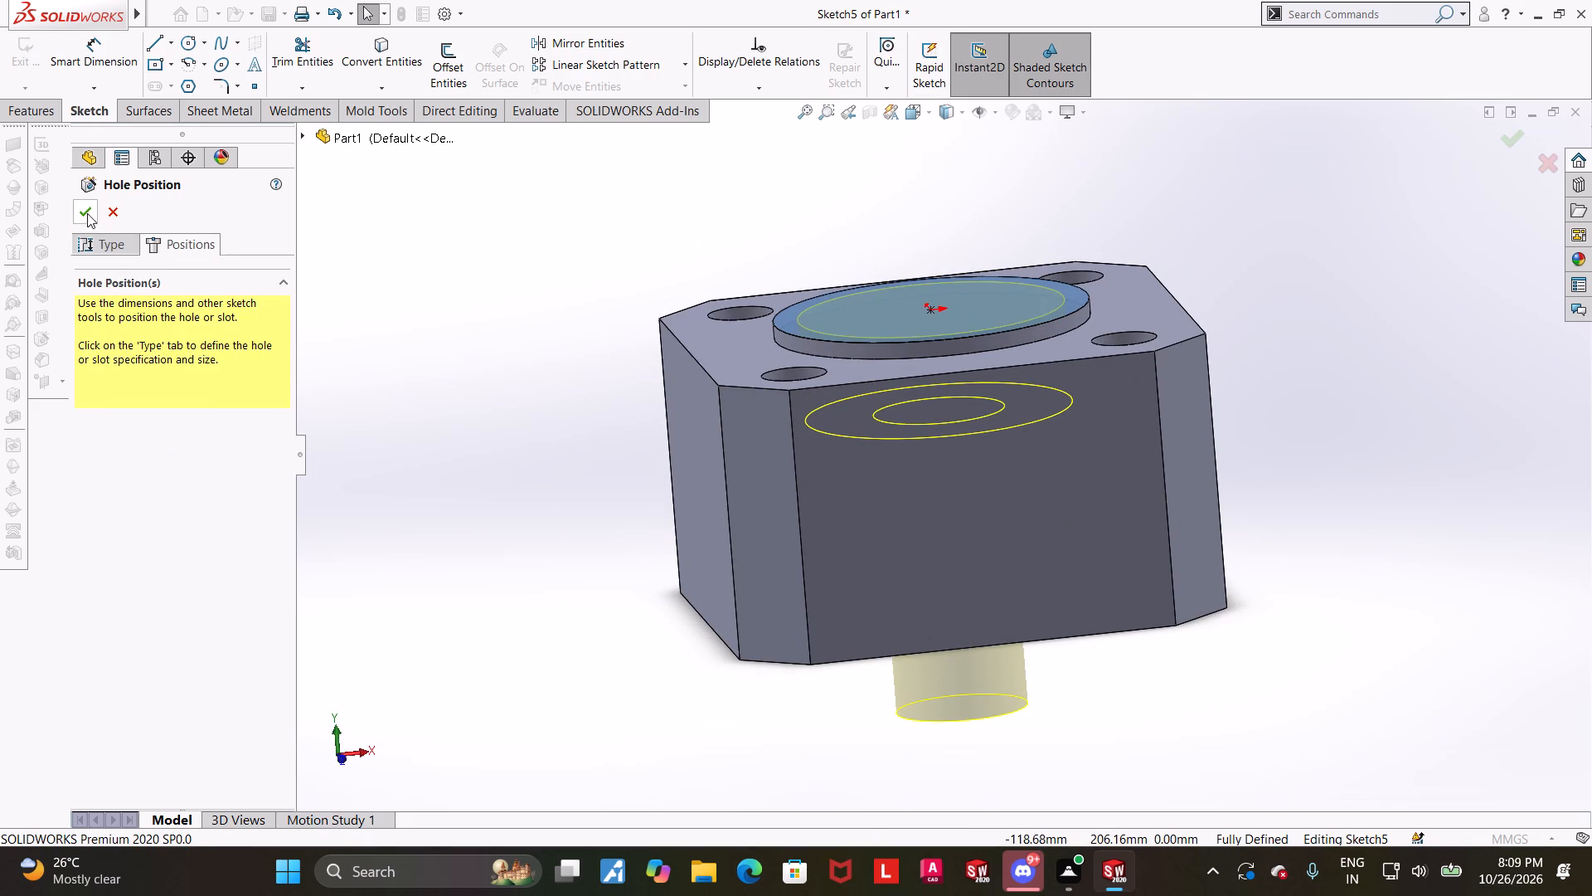
{"action": "left_click", "coordinate": [90, 215]}
{"action": "left_click", "coordinate": [1395, 462]}
Examine the block and its counterbored boss from several angles and in the standard Front view.
{"action": "middle_click_drag", "start_coordinate": [1360, 446], "coordinate": [1279, 483]}
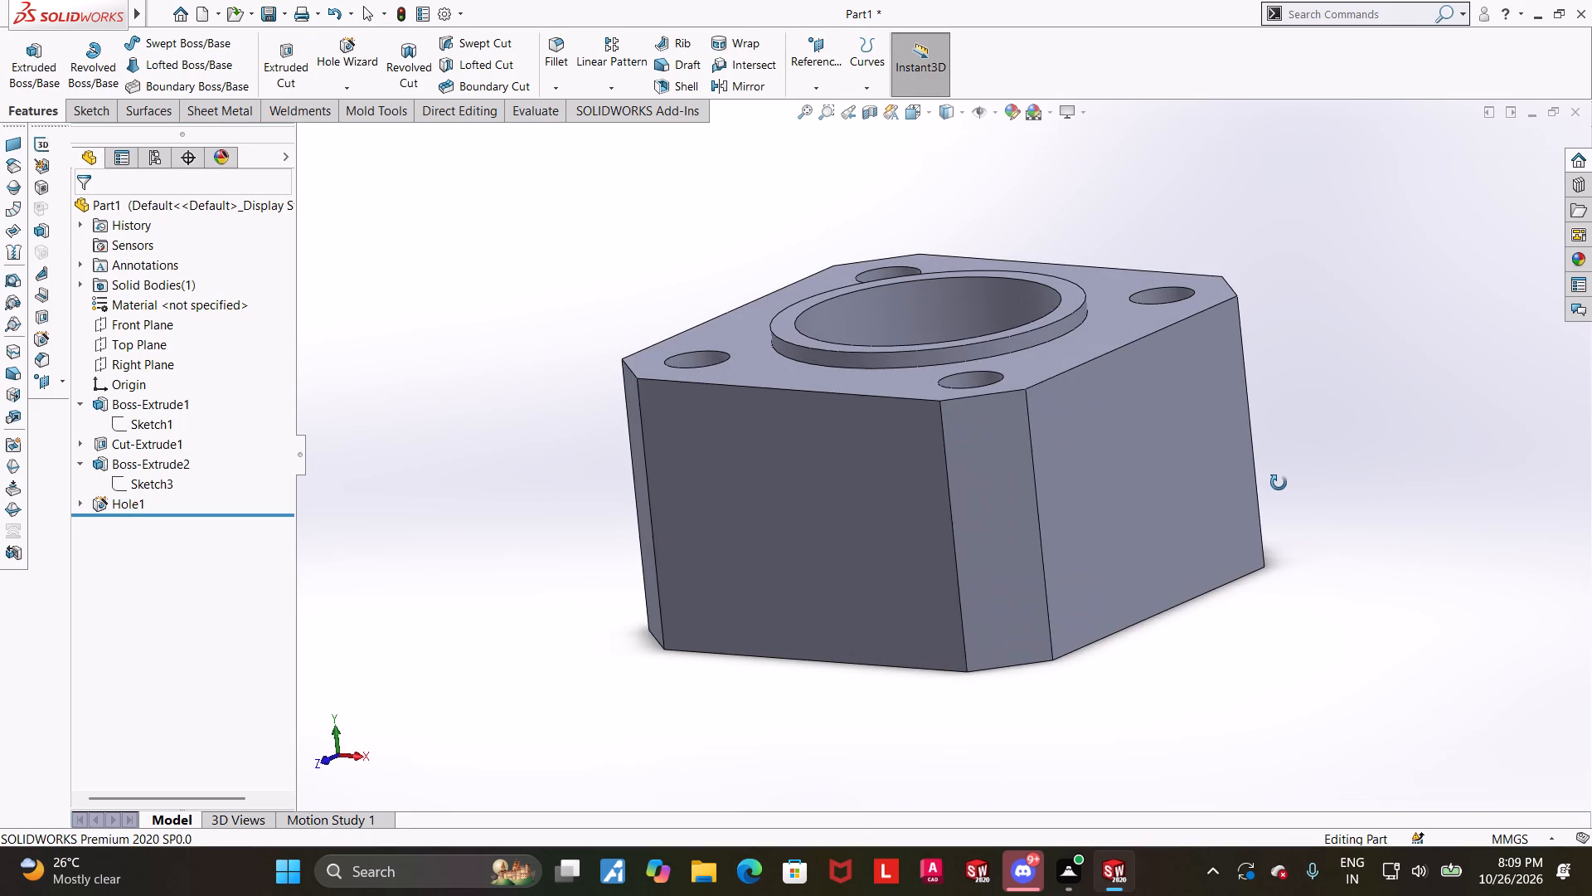
{"action": "middle_click_drag", "start_coordinate": [1279, 483], "coordinate": [1272, 483]}
{"action": "middle_click_drag", "start_coordinate": [1105, 526], "coordinate": [1129, 496]}
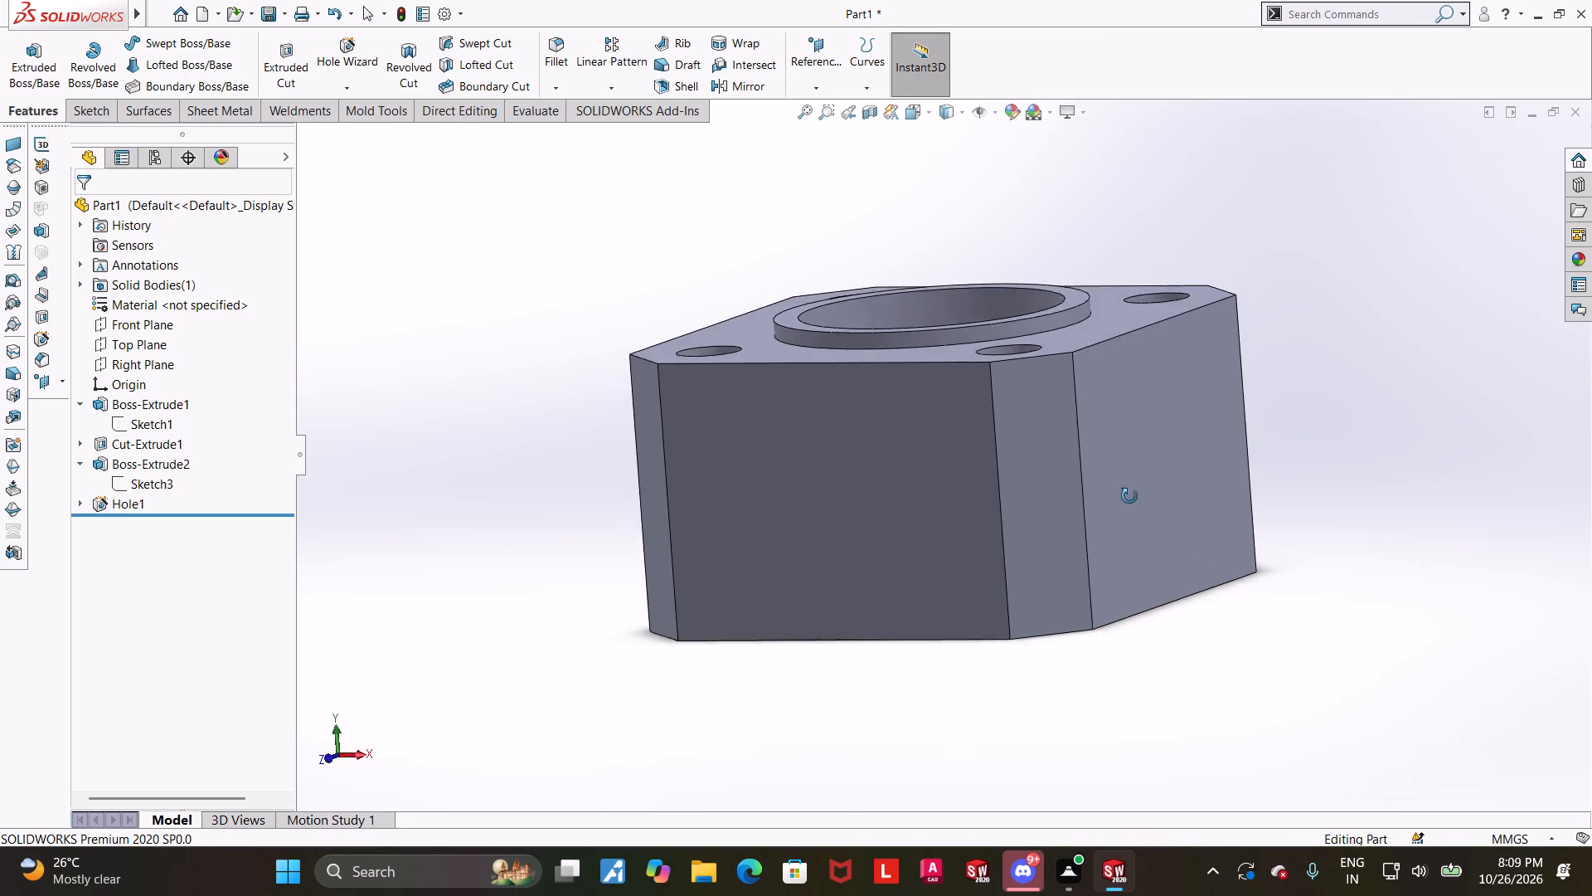
{"action": "middle_click_drag", "start_coordinate": [1129, 496], "coordinate": [1145, 493]}
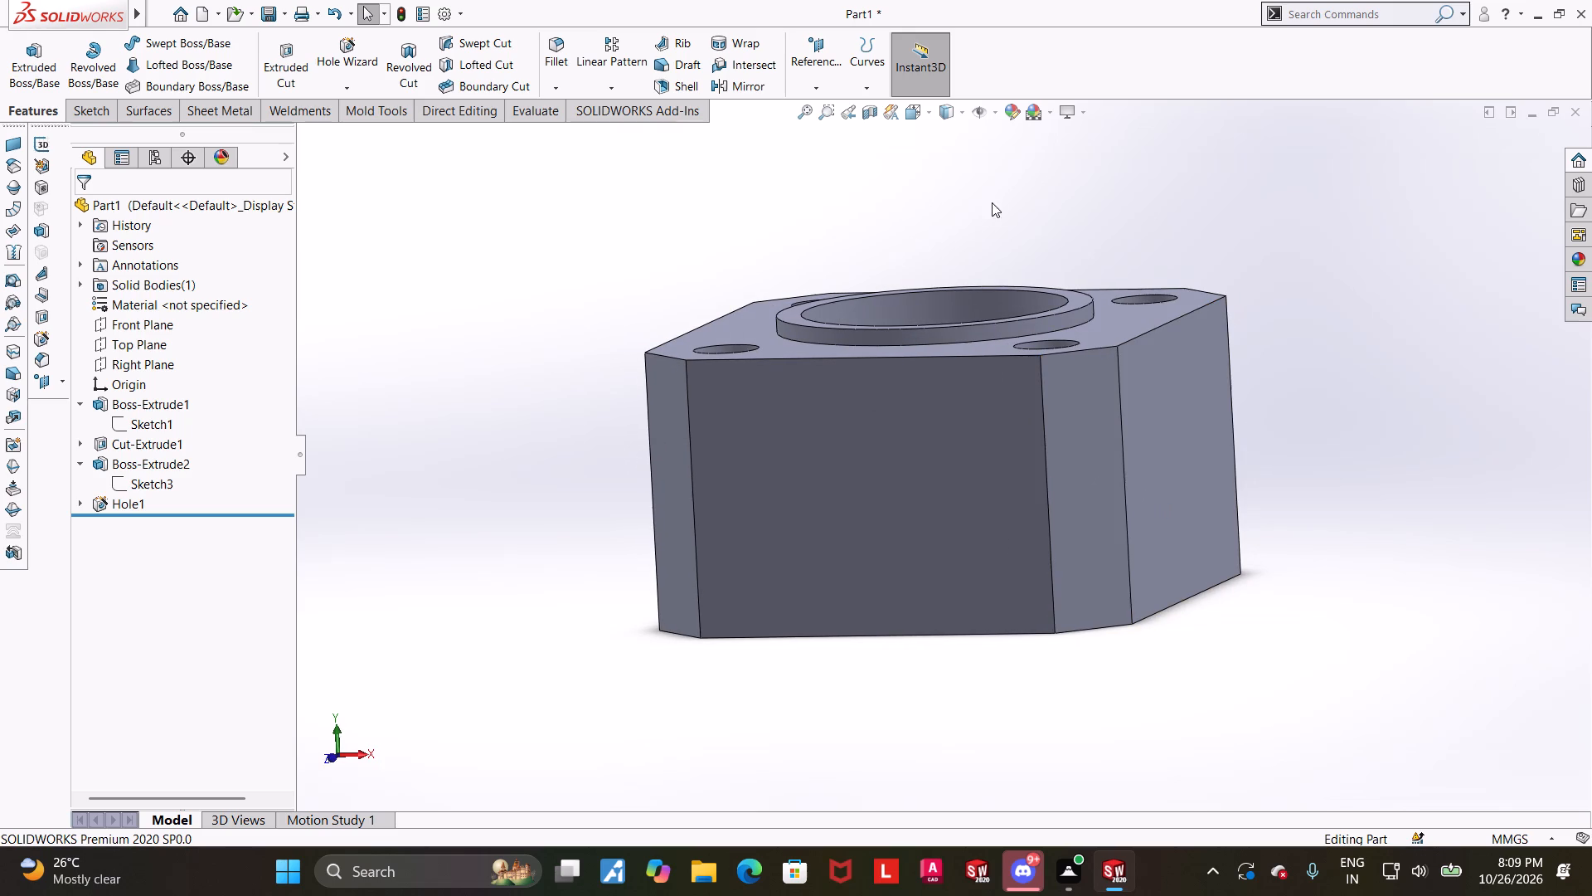
{"action": "left_click", "coordinate": [915, 107]}
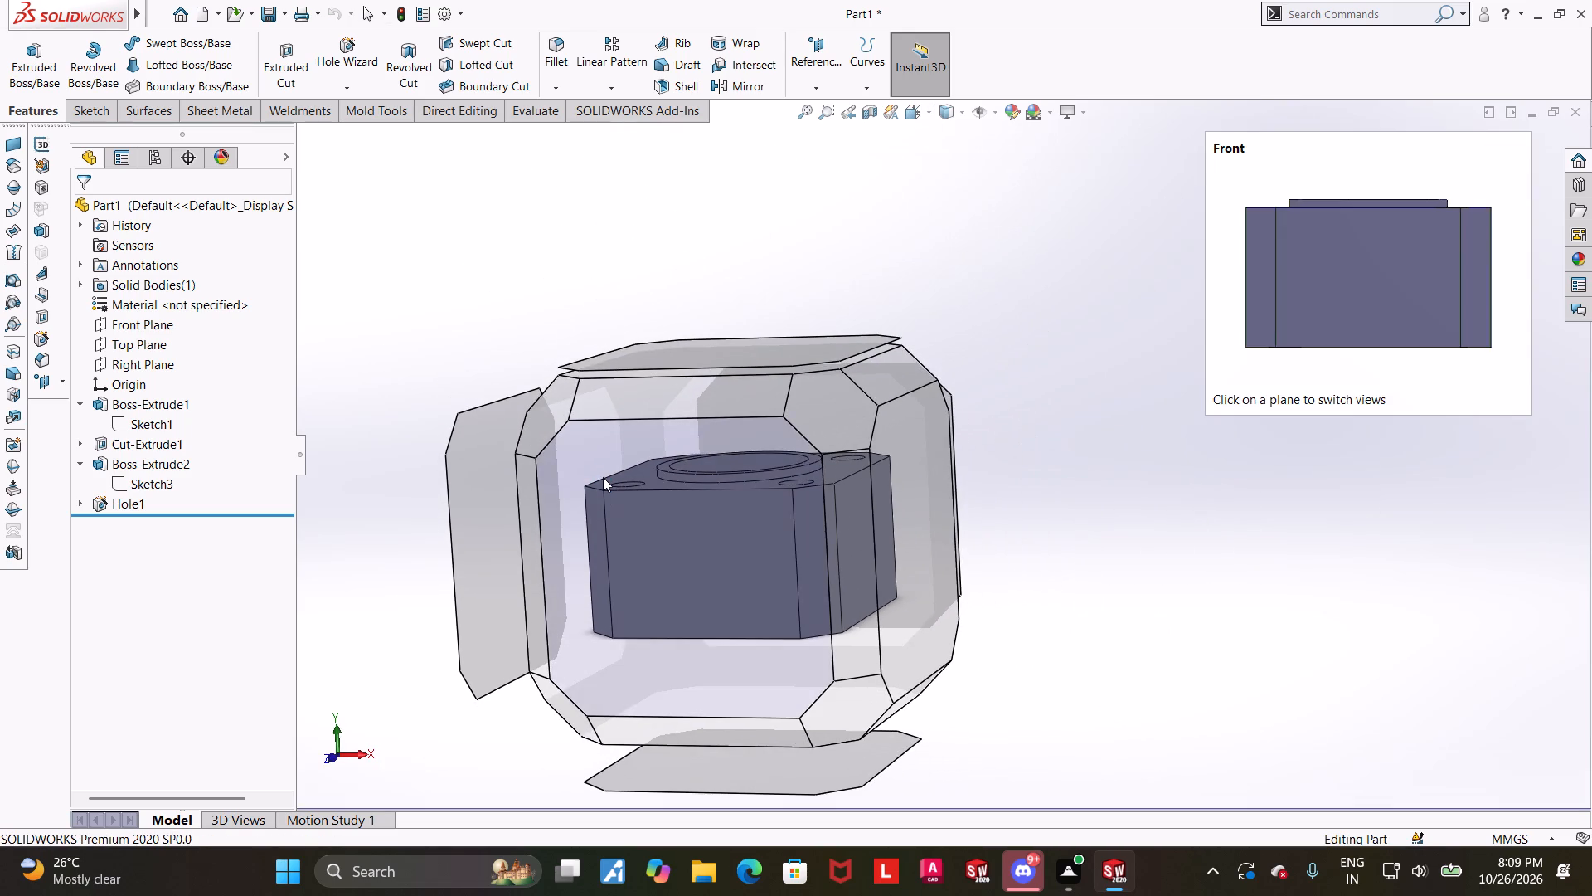
{"action": "left_click", "coordinate": [604, 477]}
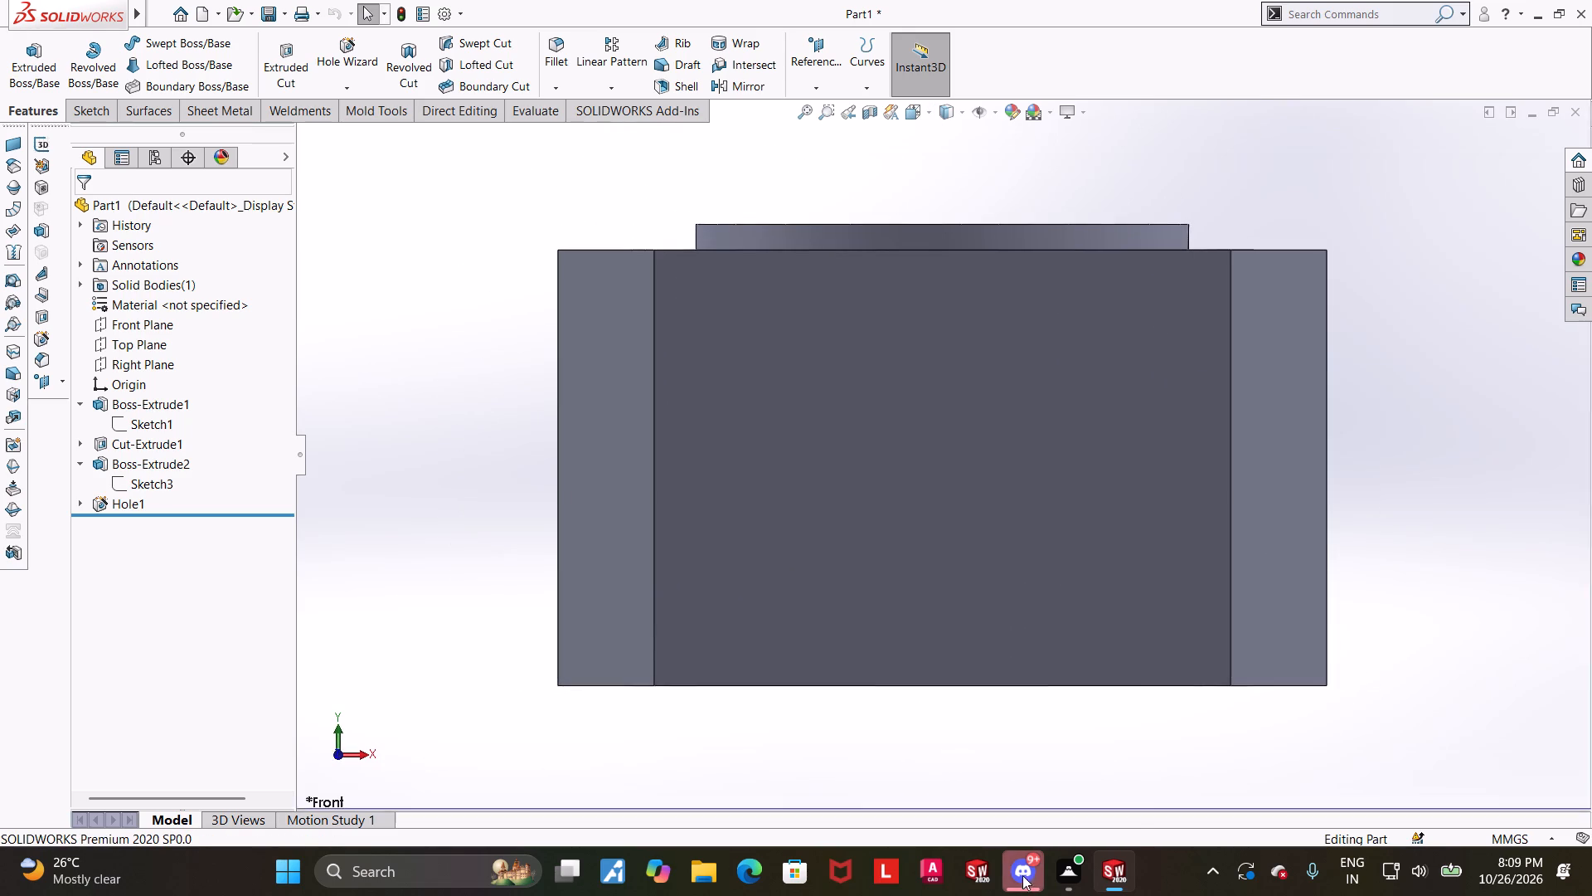
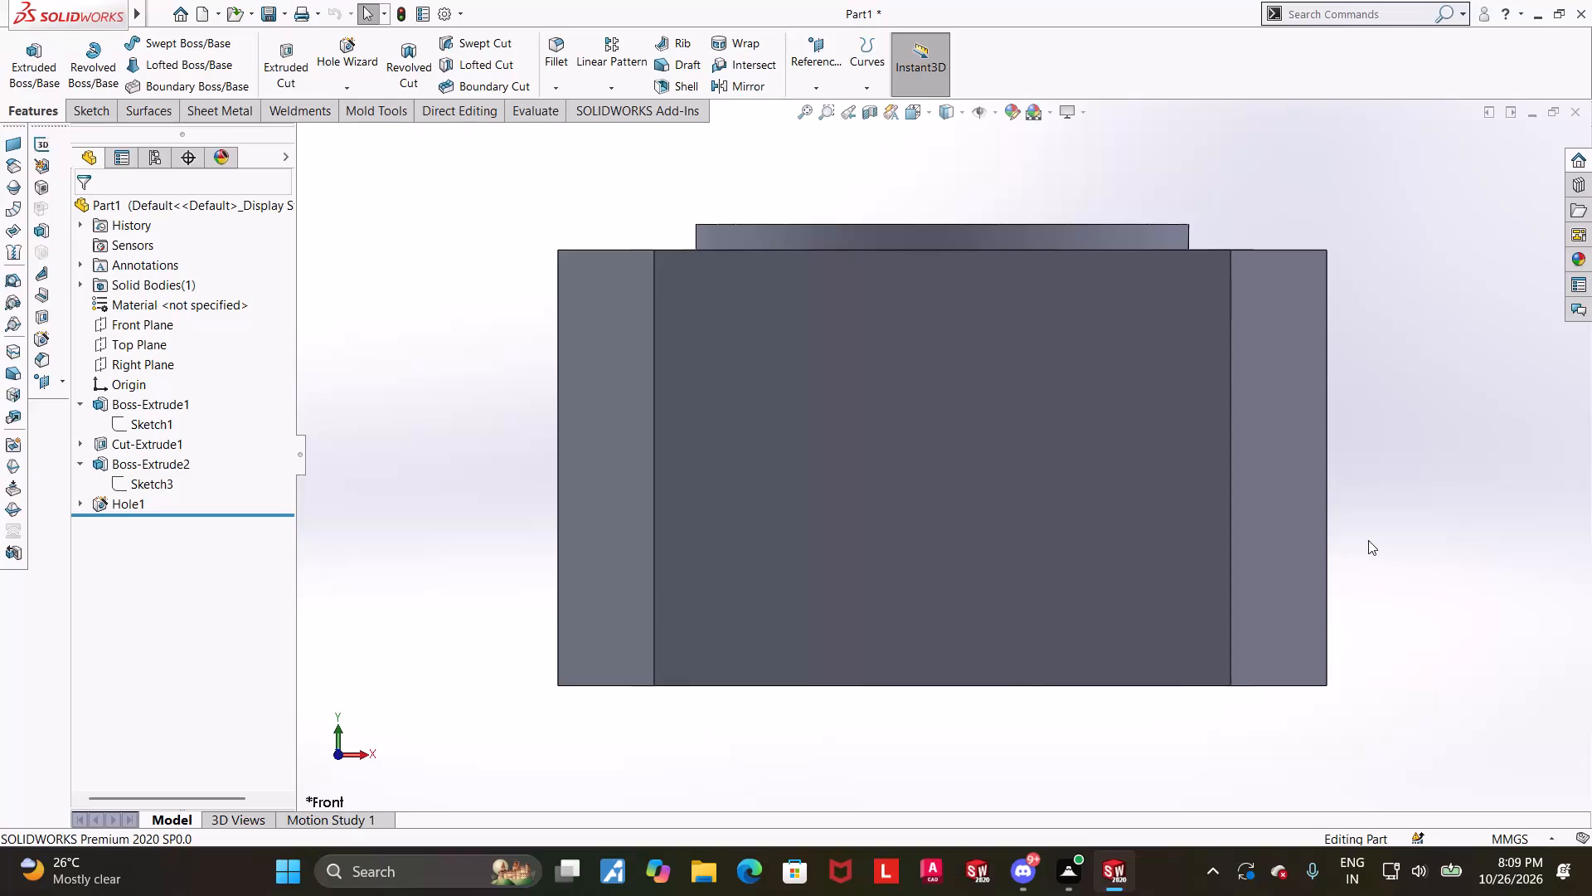
Start a new sketch on the Front Plane.
{"action": "scroll", "coordinate": [1368, 540], "scroll_direction": "up", "scroll_amount": 2}
{"action": "scroll", "coordinate": [997, 242], "scroll_direction": "down", "scroll_amount": 1}
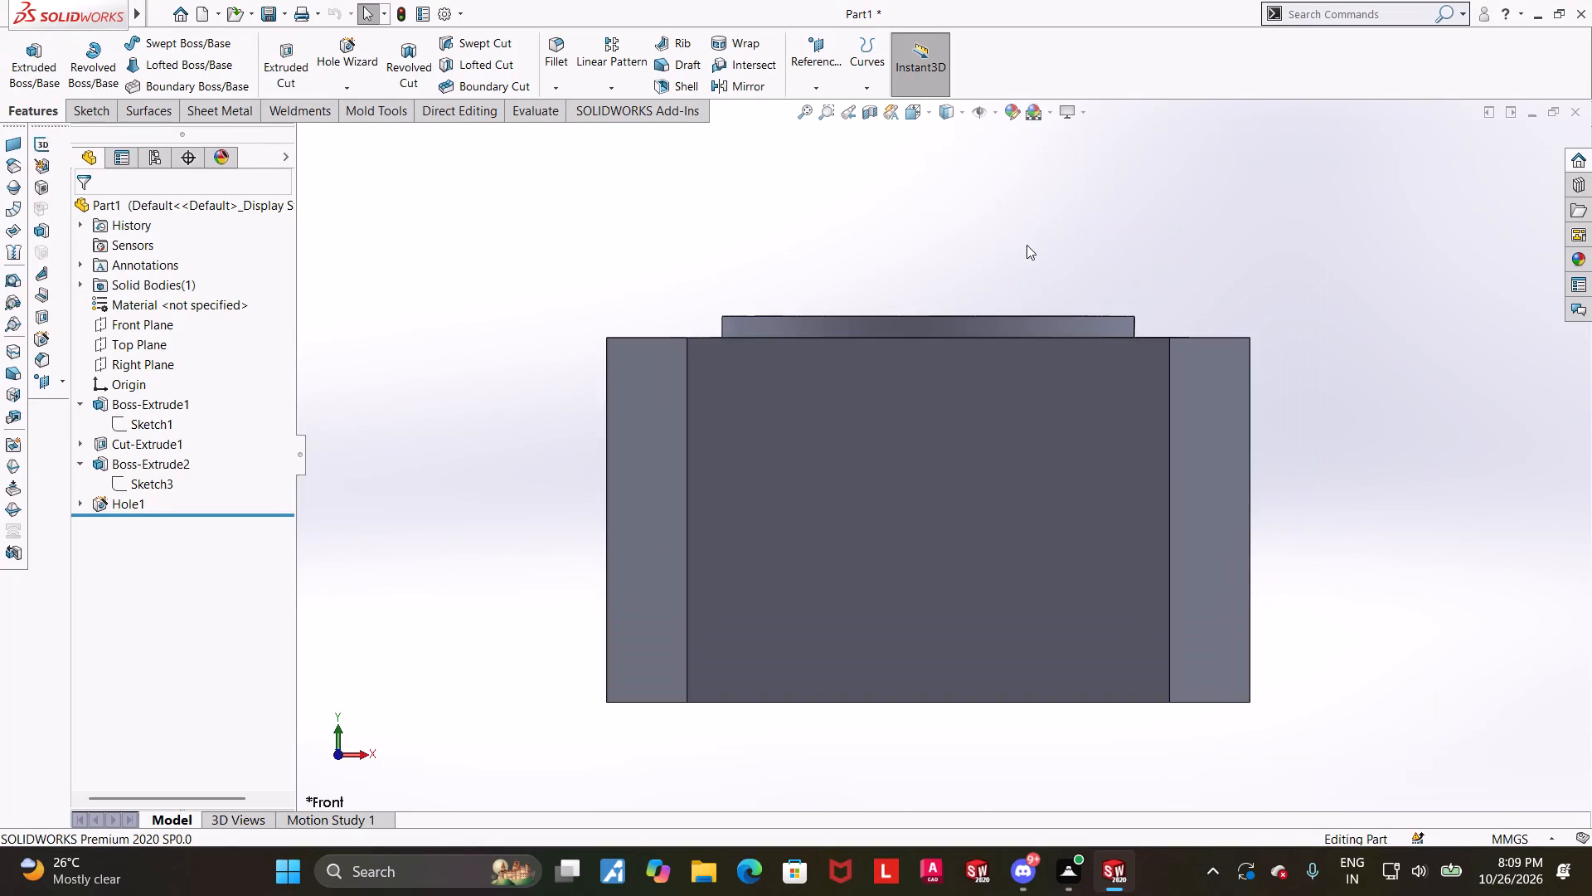
{"action": "scroll", "coordinate": [1181, 293], "scroll_direction": "down", "scroll_amount": 1}
{"action": "scroll", "coordinate": [991, 348], "scroll_direction": "down", "scroll_amount": 1}
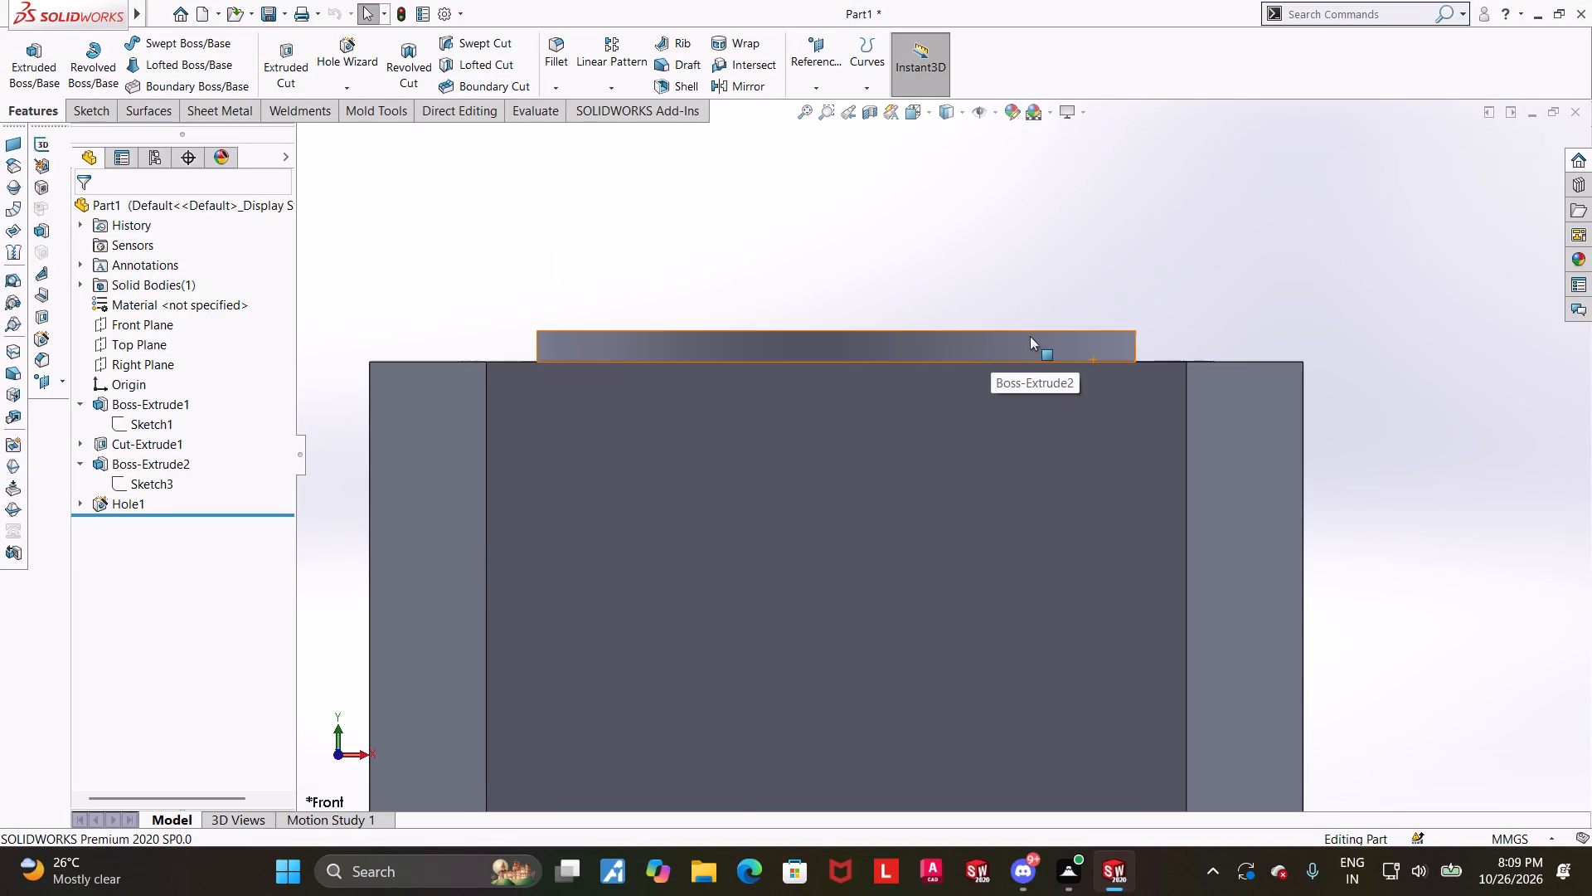
{"action": "scroll", "coordinate": [1030, 336], "scroll_direction": "up", "scroll_amount": 2}
{"action": "scroll", "coordinate": [1027, 373], "scroll_direction": "down", "scroll_amount": 1}
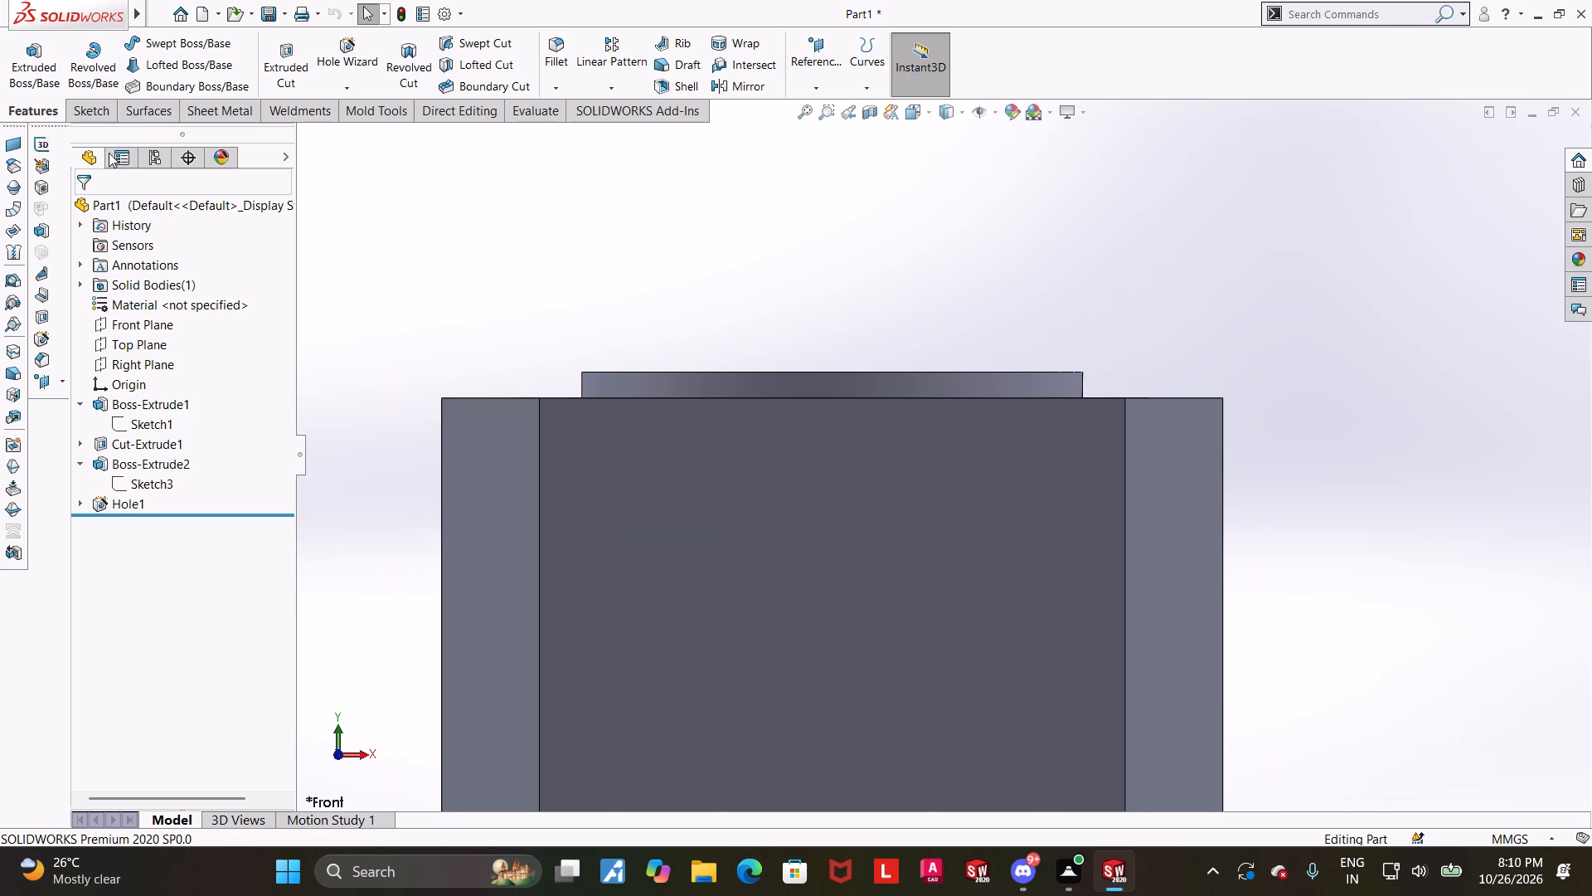
{"action": "left_click", "coordinate": [124, 322]}
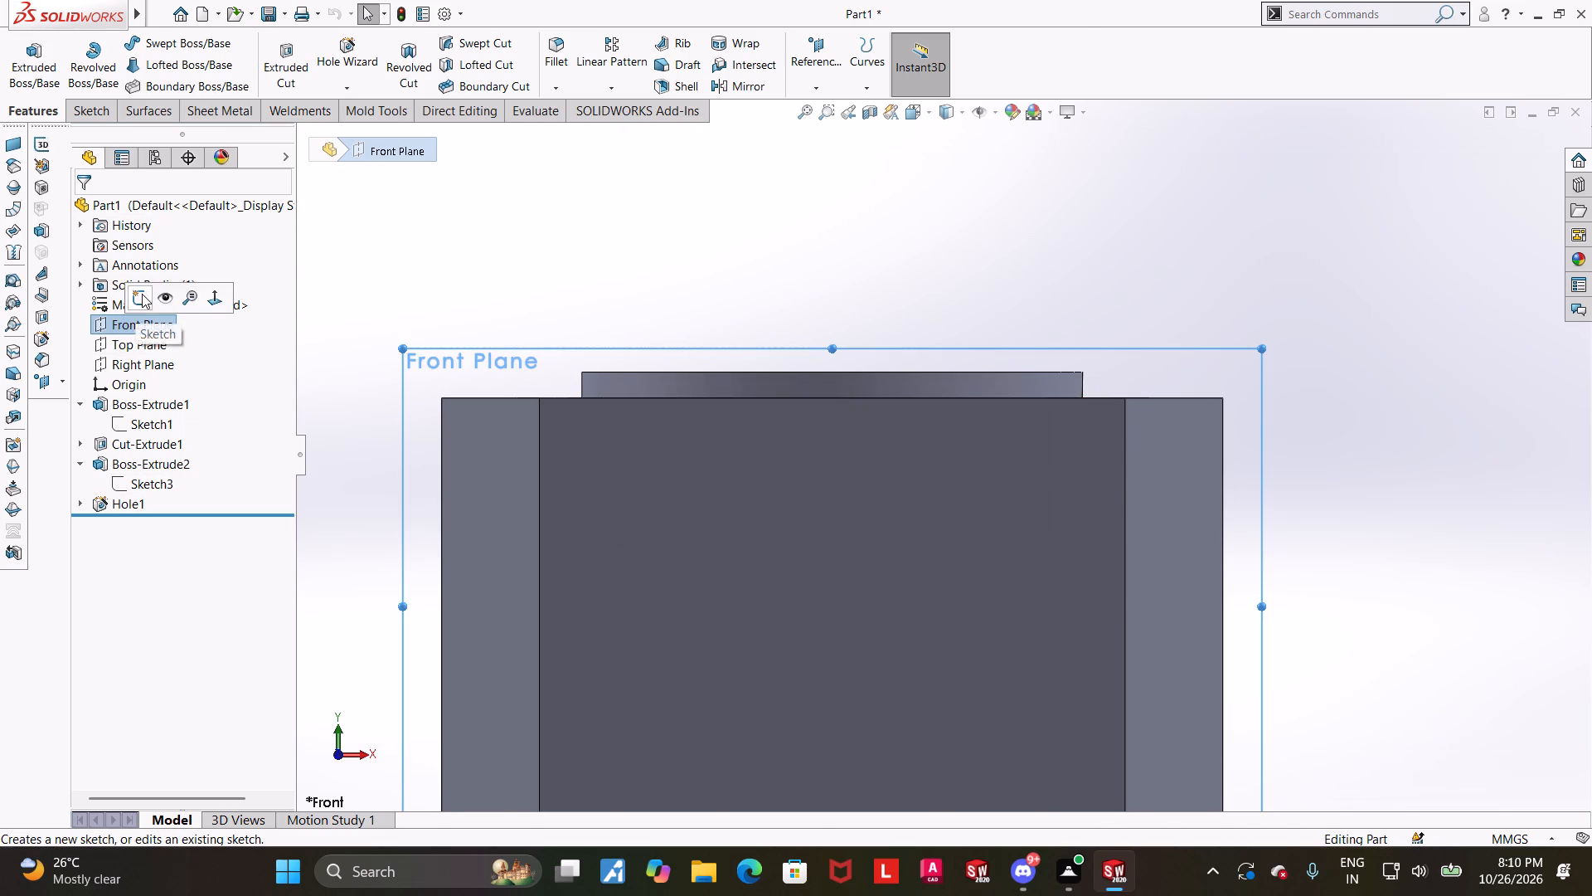
{"action": "left_click", "coordinate": [142, 294]}
Sketch a closed trapezoid from the boss's top edge, about 35 mm wide at the top, 25 mm at the bottom and 11 mm deep.
{"action": "scroll", "coordinate": [969, 420], "scroll_direction": "up", "scroll_amount": 3}
{"action": "left_click", "coordinate": [1254, 465]}
{"action": "scroll", "coordinate": [1054, 446], "scroll_direction": "down", "scroll_amount": 1}
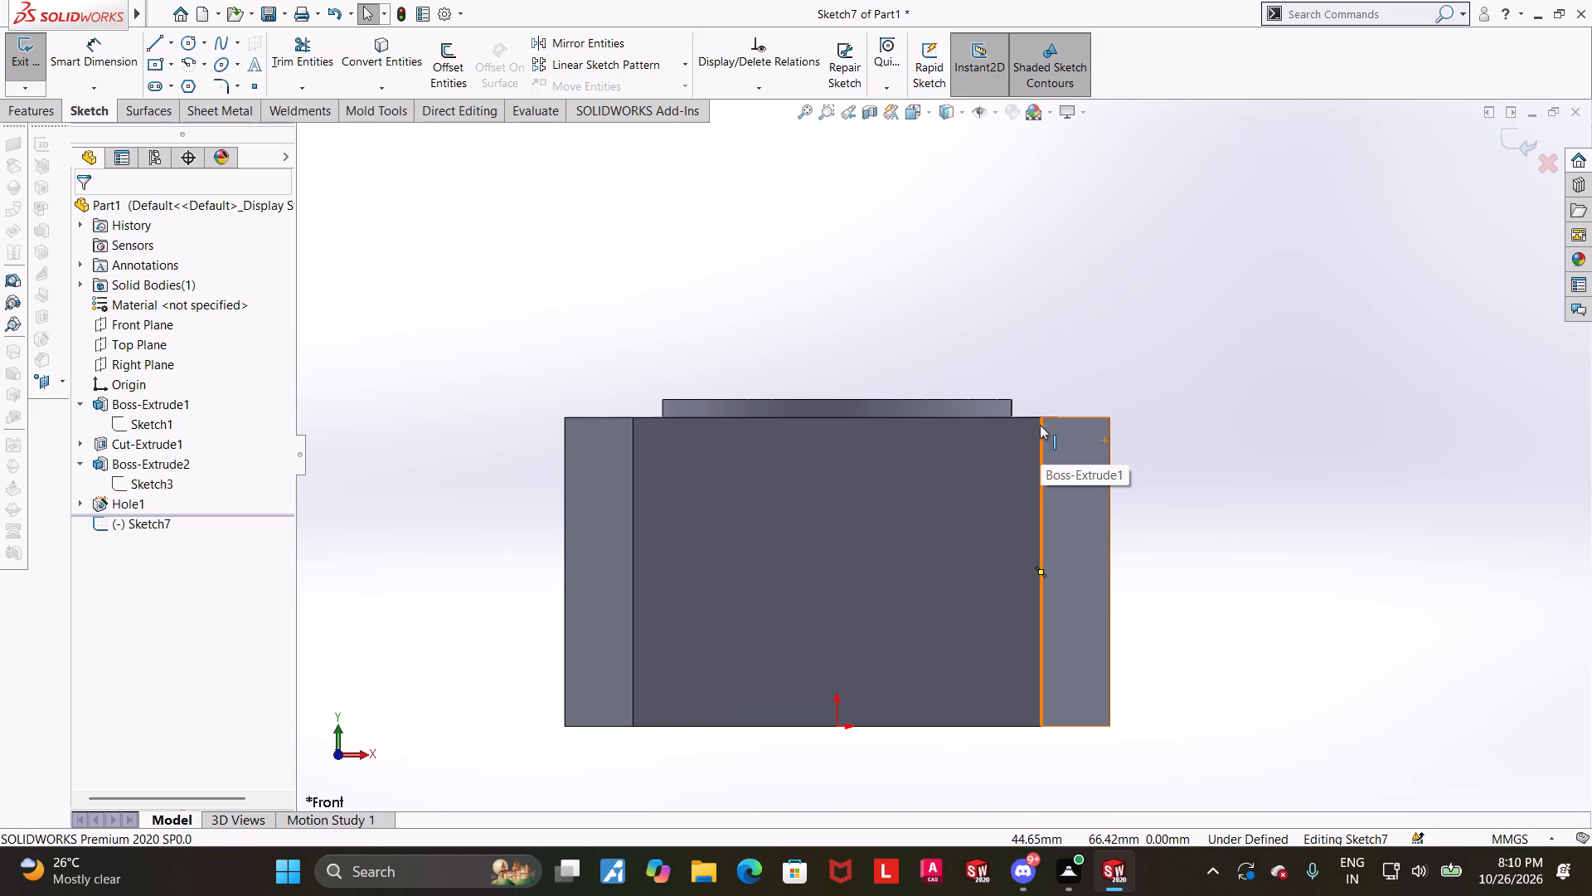
{"action": "scroll", "coordinate": [1136, 381], "scroll_direction": "down", "scroll_amount": 1}
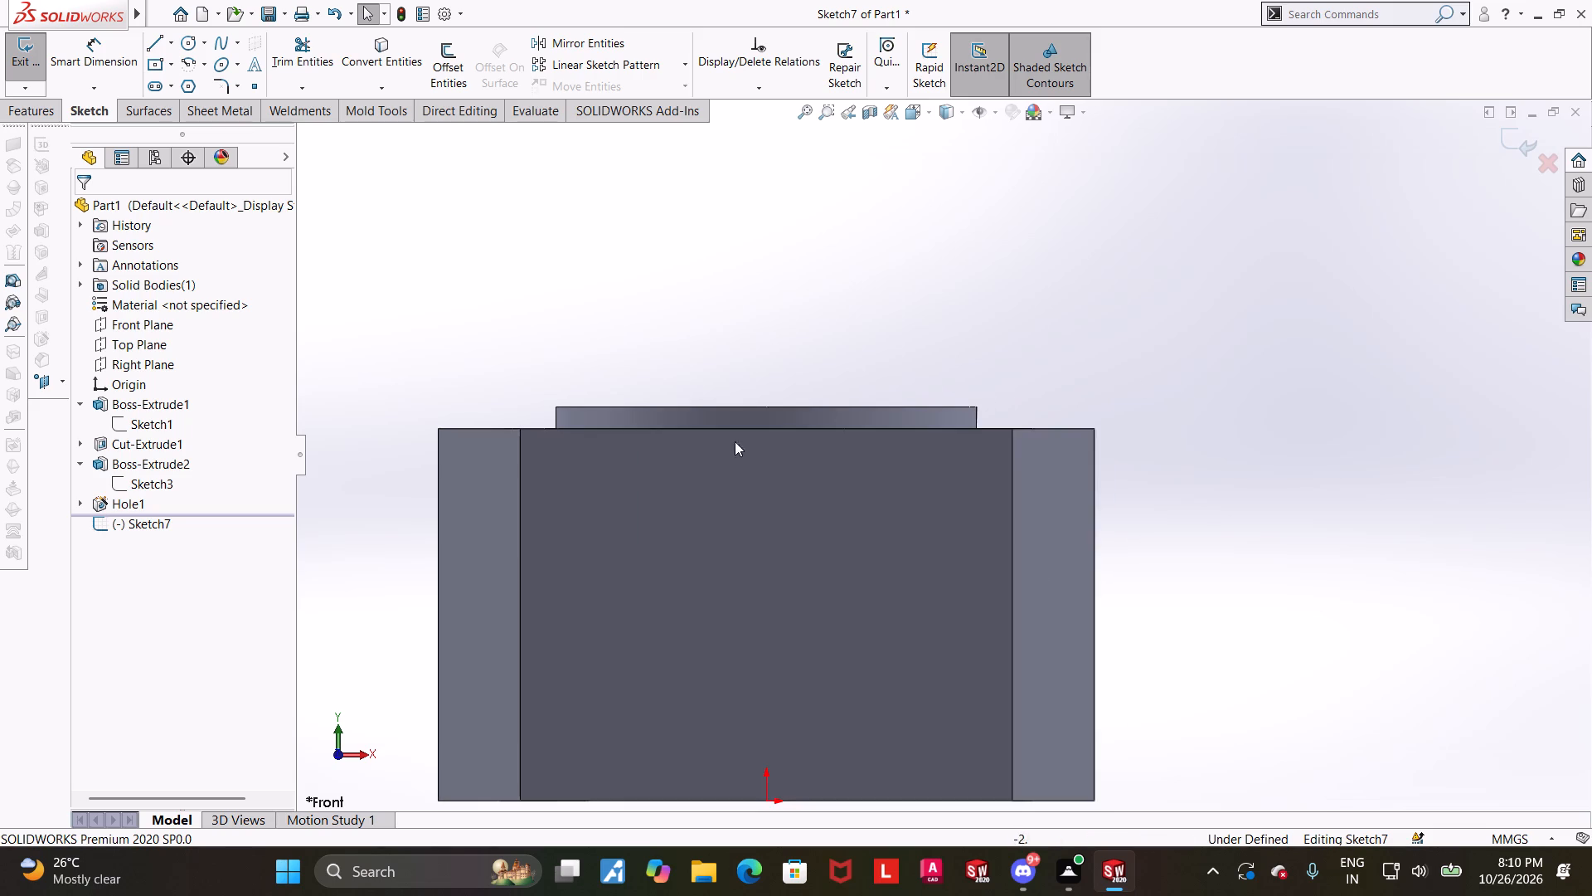
{"action": "scroll", "coordinate": [678, 482], "scroll_direction": "down", "scroll_amount": 1}
{"action": "left_click", "coordinate": [153, 39]}
{"action": "scroll", "coordinate": [775, 408], "scroll_direction": "up", "scroll_amount": 2}
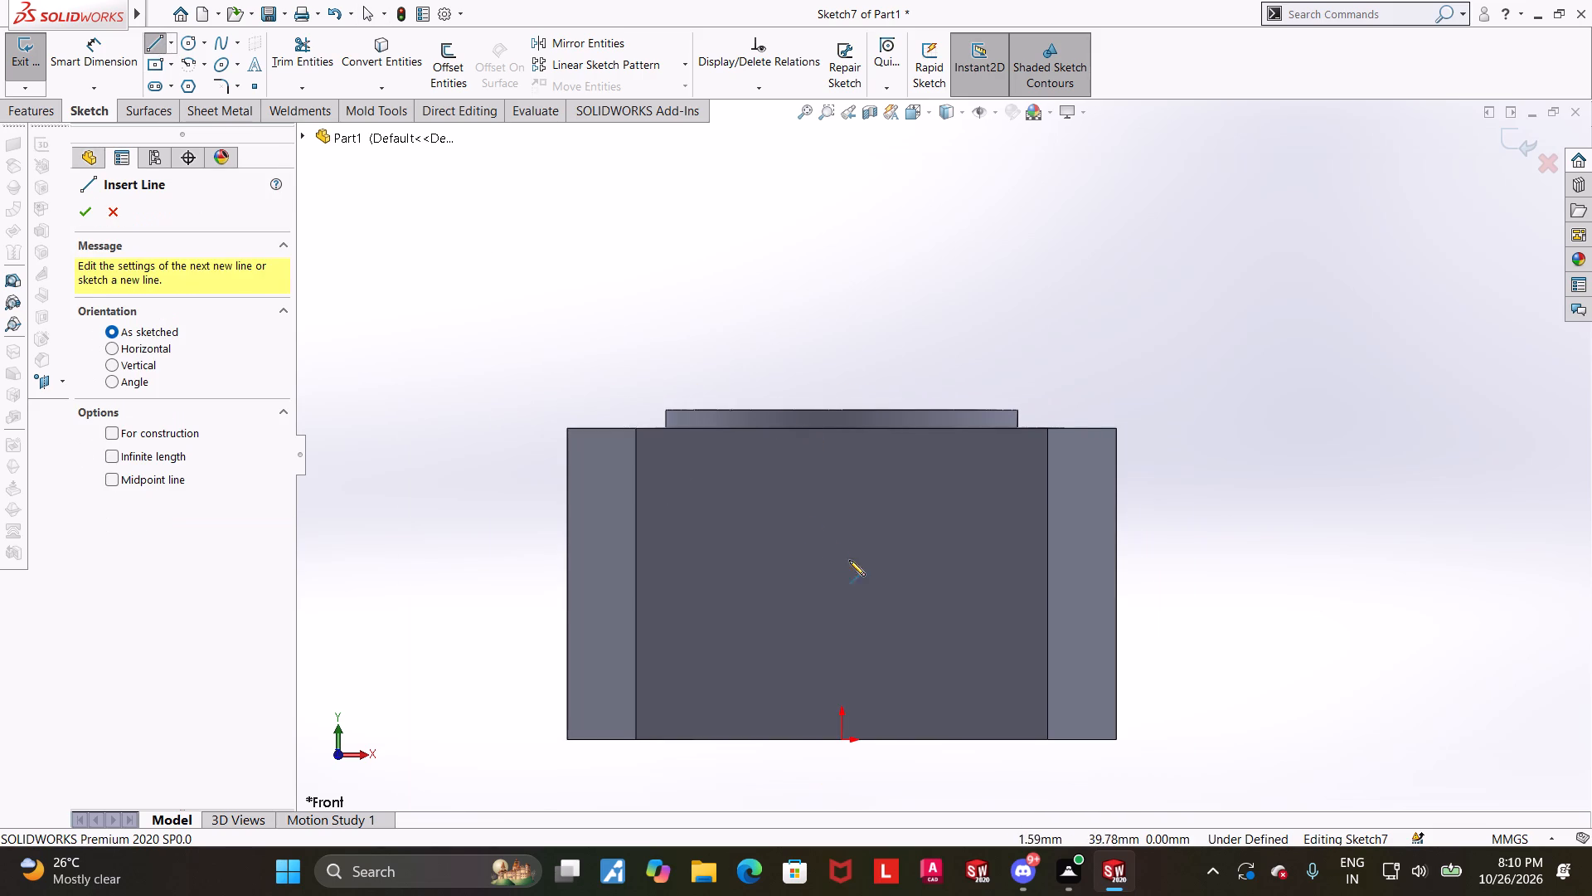
{"action": "left_click", "coordinate": [765, 408]}
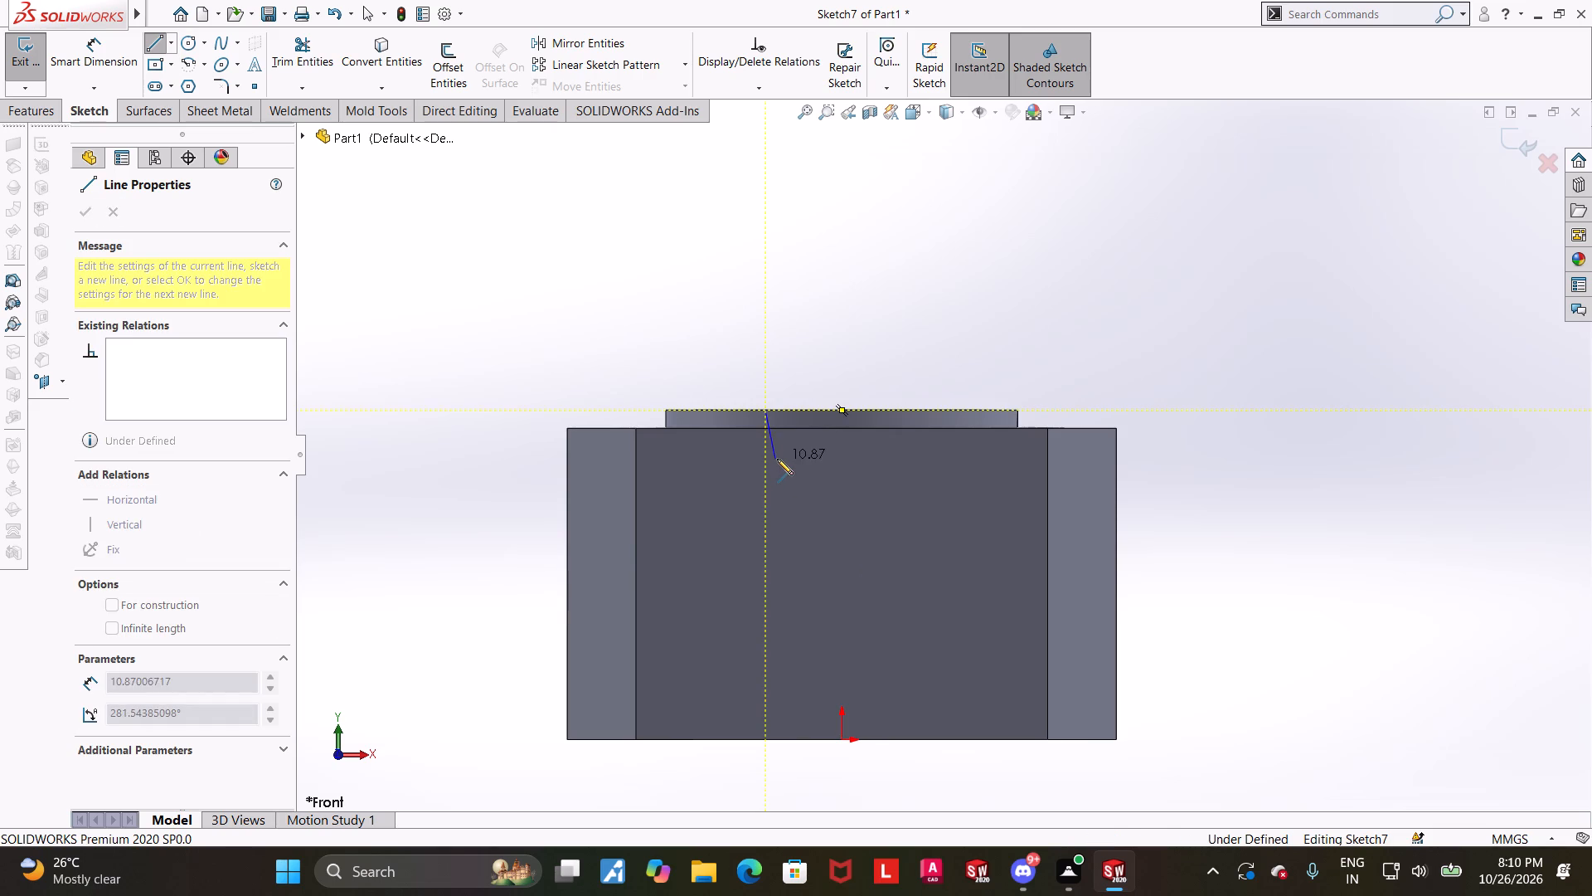
{"action": "left_click", "coordinate": [784, 460]}
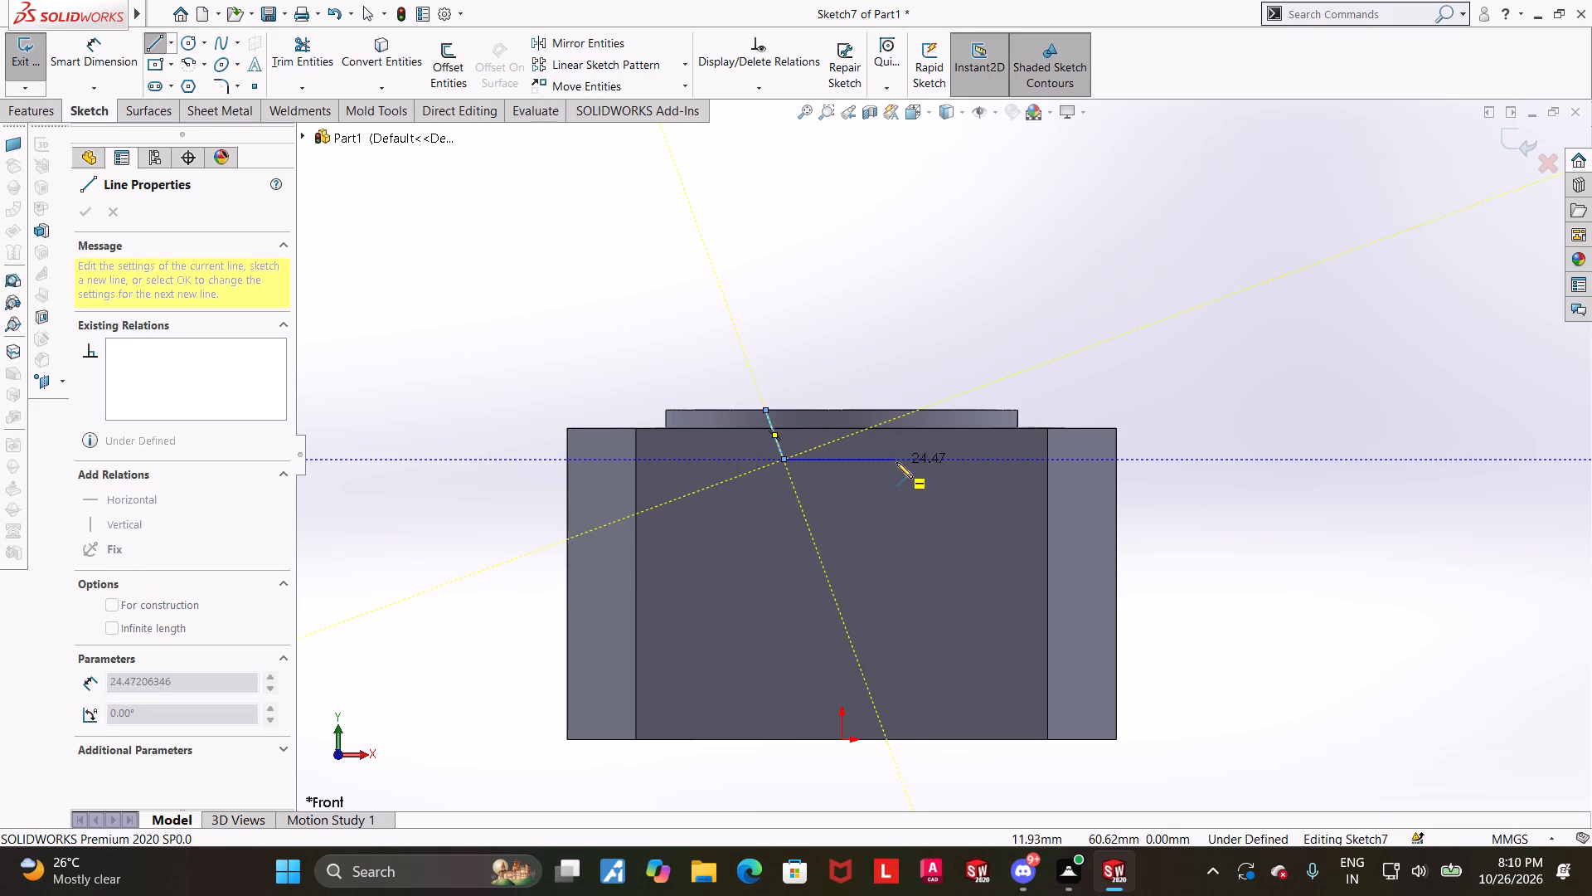
{"action": "left_click", "coordinate": [896, 462]}
{"action": "left_click", "coordinate": [924, 411]}
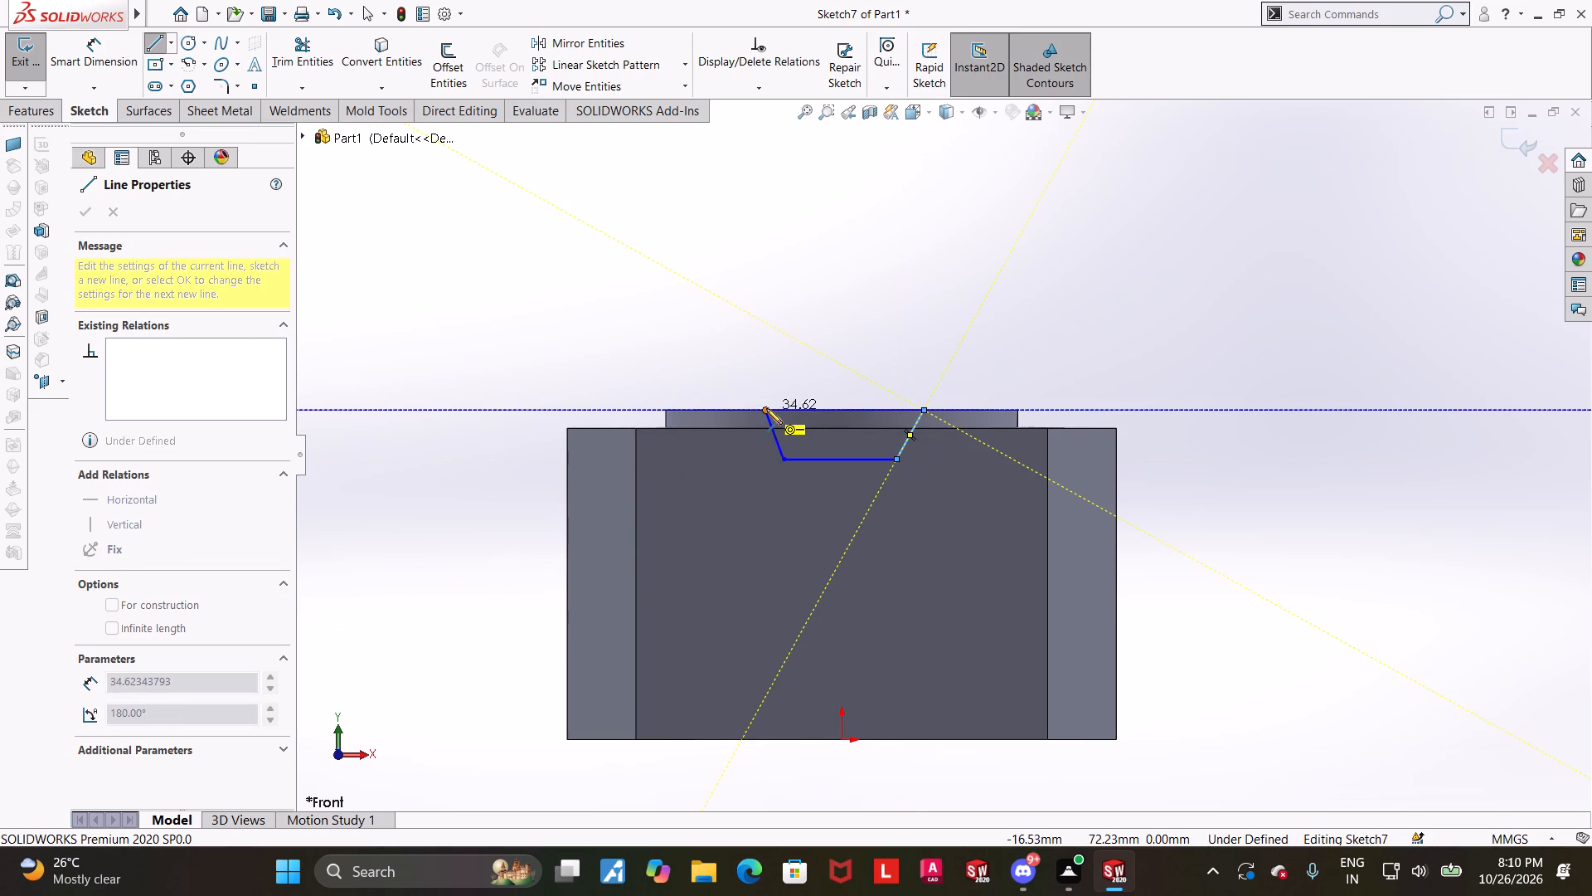
{"action": "left_click", "coordinate": [766, 408]}
{"action": "key", "text": "Escape"}
{"action": "key", "text": "Escape"}
Dimension the trapezoid's bottom line to 18 mm.
{"action": "scroll", "coordinate": [939, 420], "scroll_direction": "down", "scroll_amount": 3}
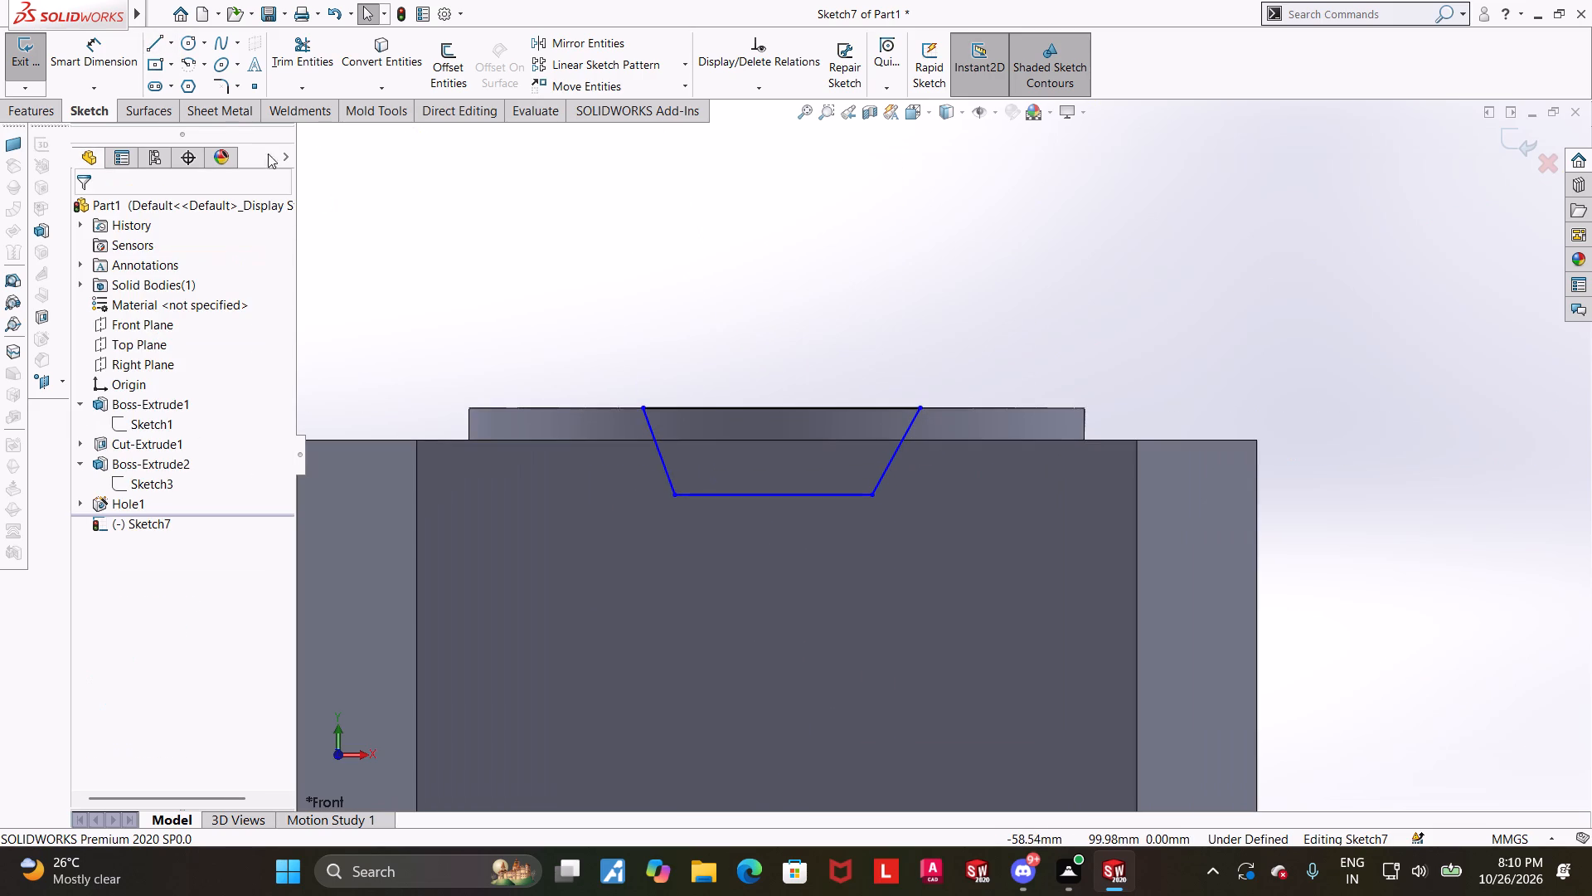
{"action": "left_click", "coordinate": [72, 37]}
{"action": "left_click", "coordinate": [671, 496]}
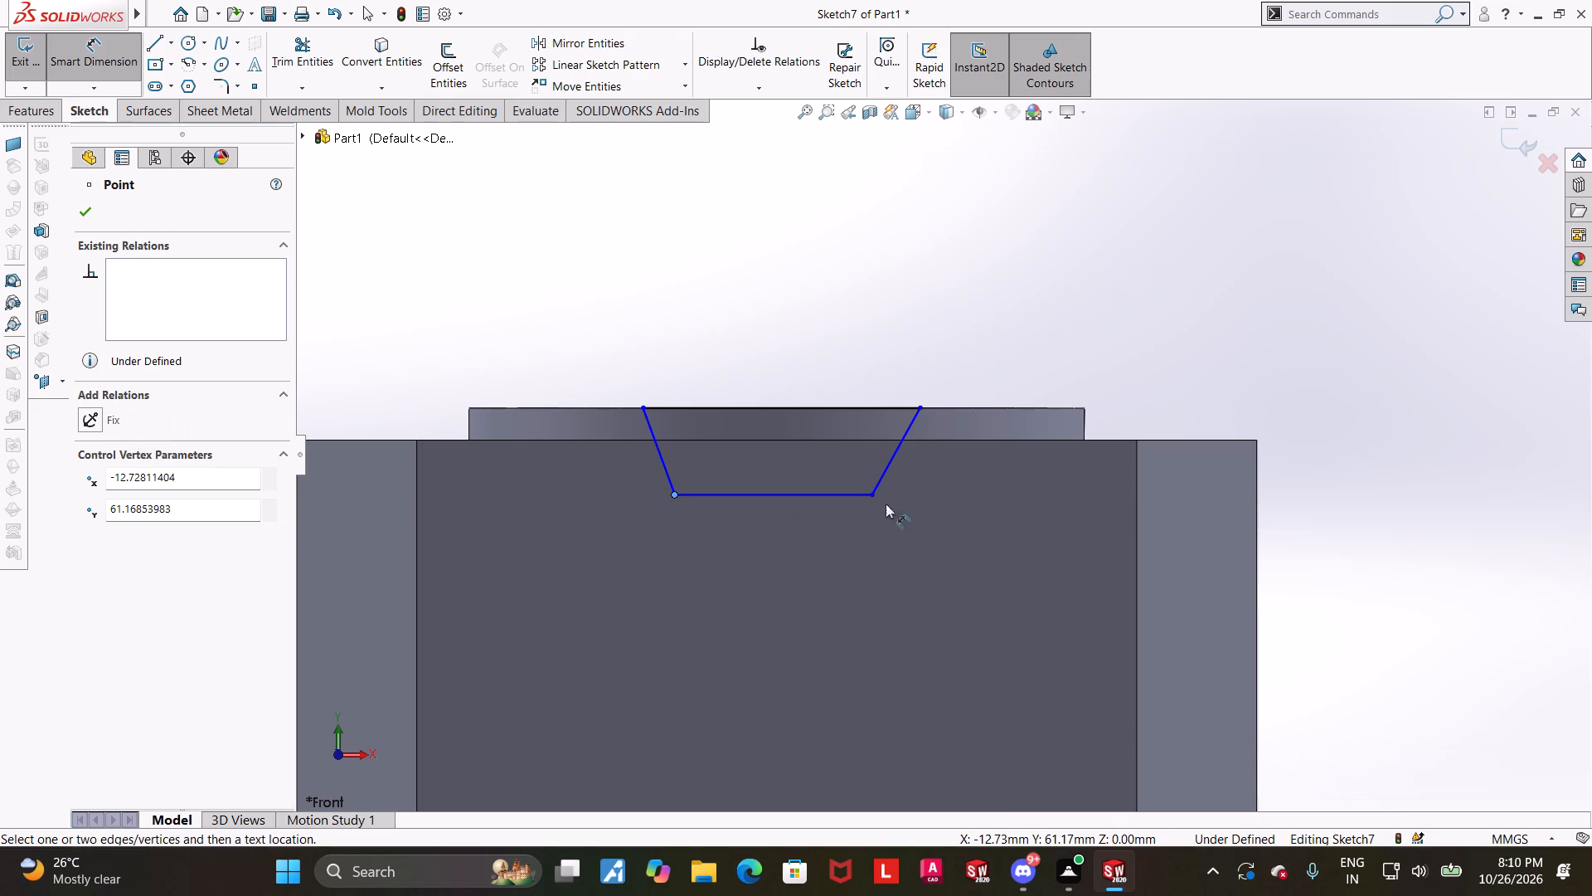
{"action": "left_click", "coordinate": [872, 494]}
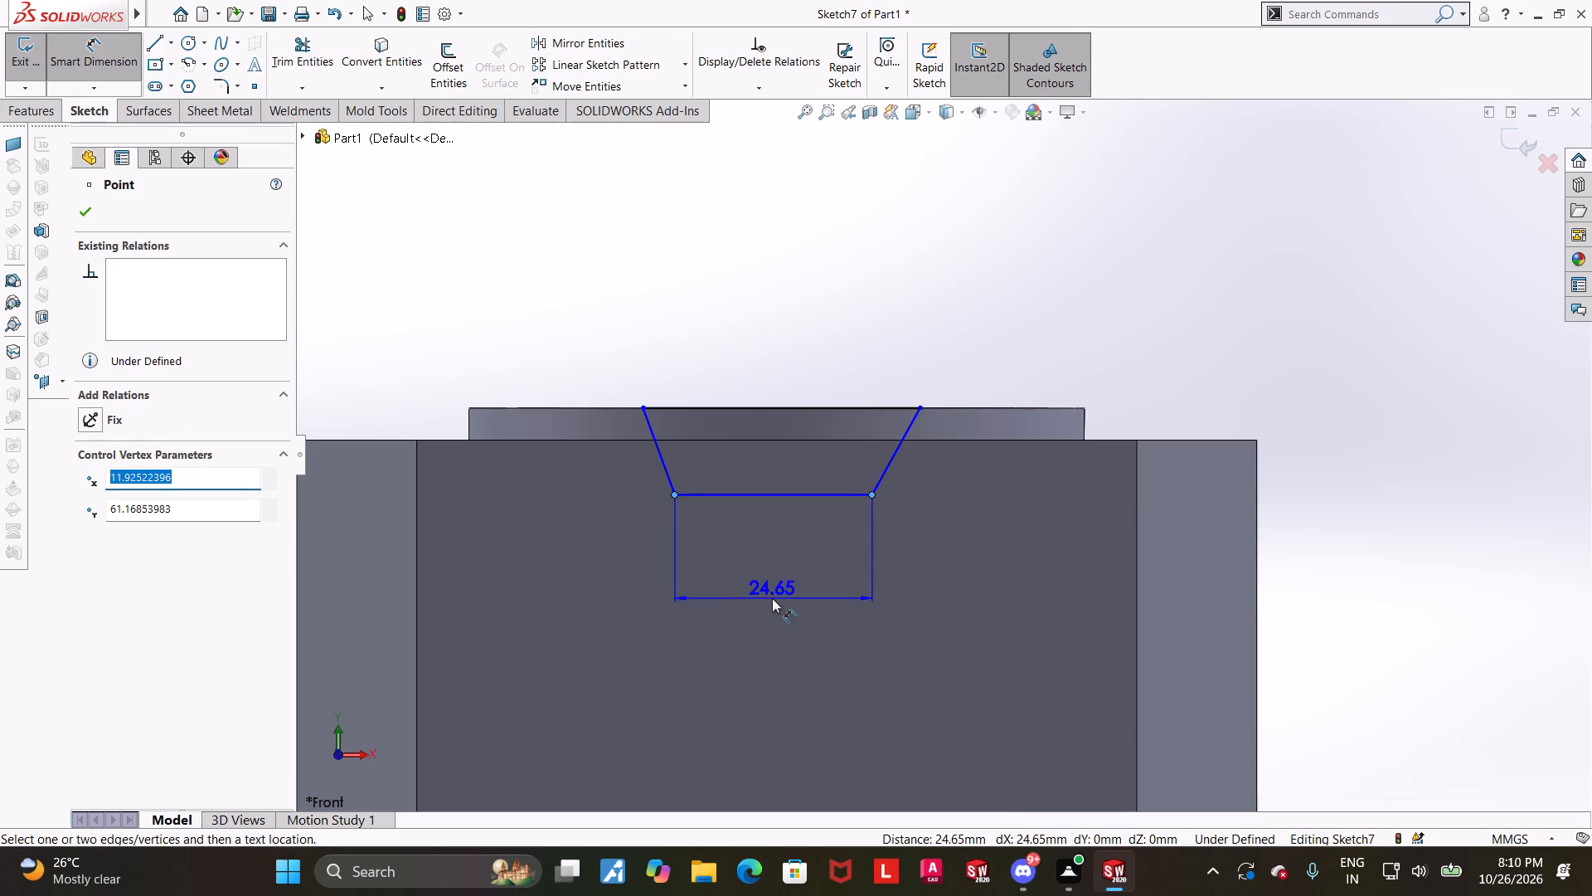
{"action": "left_click", "coordinate": [772, 597]}
{"action": "type", "text": "18"}
{"action": "key", "text": "Return"}
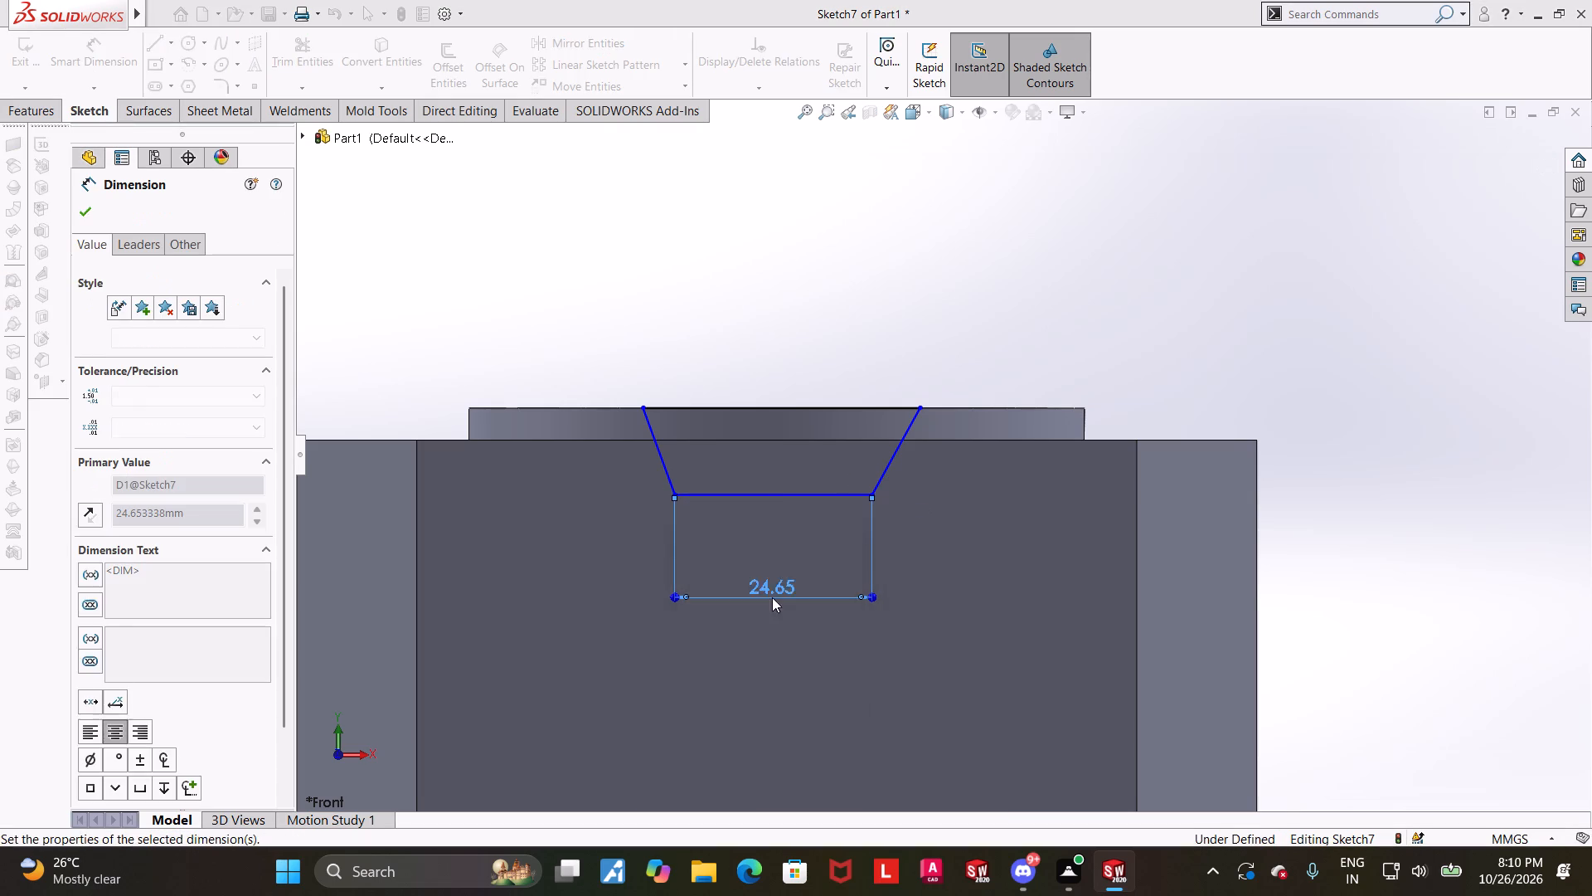
{"action": "key", "text": "Escape"}
Add a Vertical relation between the midpoint of the trapezoid's bottom line and the origin.
{"action": "scroll", "coordinate": [1374, 540], "scroll_direction": "up", "scroll_amount": 2}
{"action": "left_click", "coordinate": [1375, 541]}
{"action": "scroll", "coordinate": [1360, 542], "scroll_direction": "up", "scroll_amount": 2}
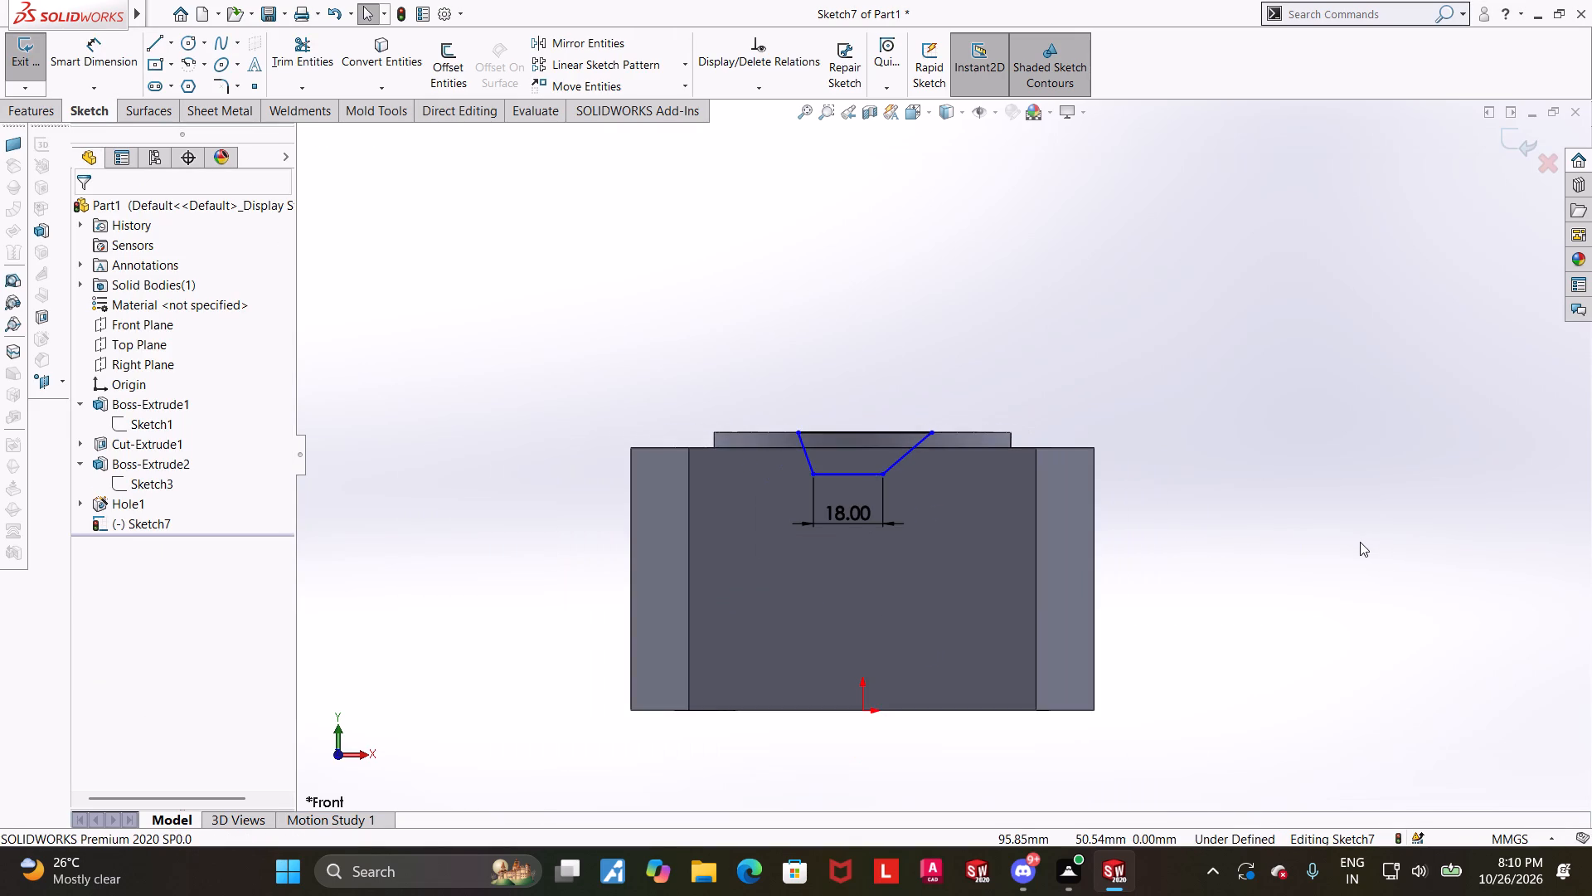
{"action": "left_click", "coordinate": [846, 475]}
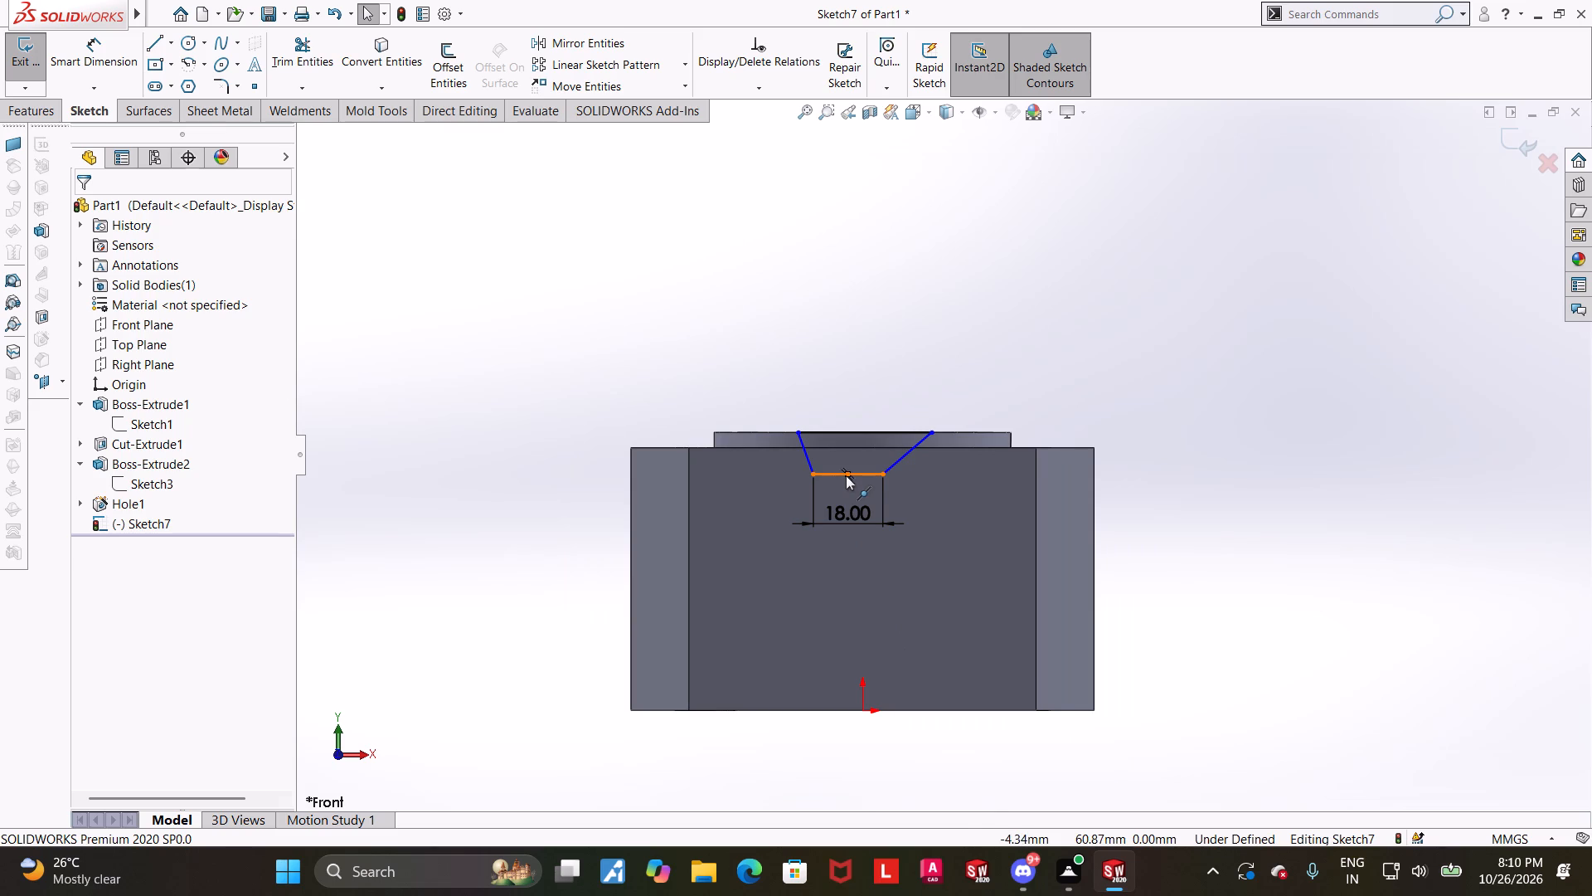
{"action": "left_click", "coordinate": [860, 709], "text": "ctrl"}
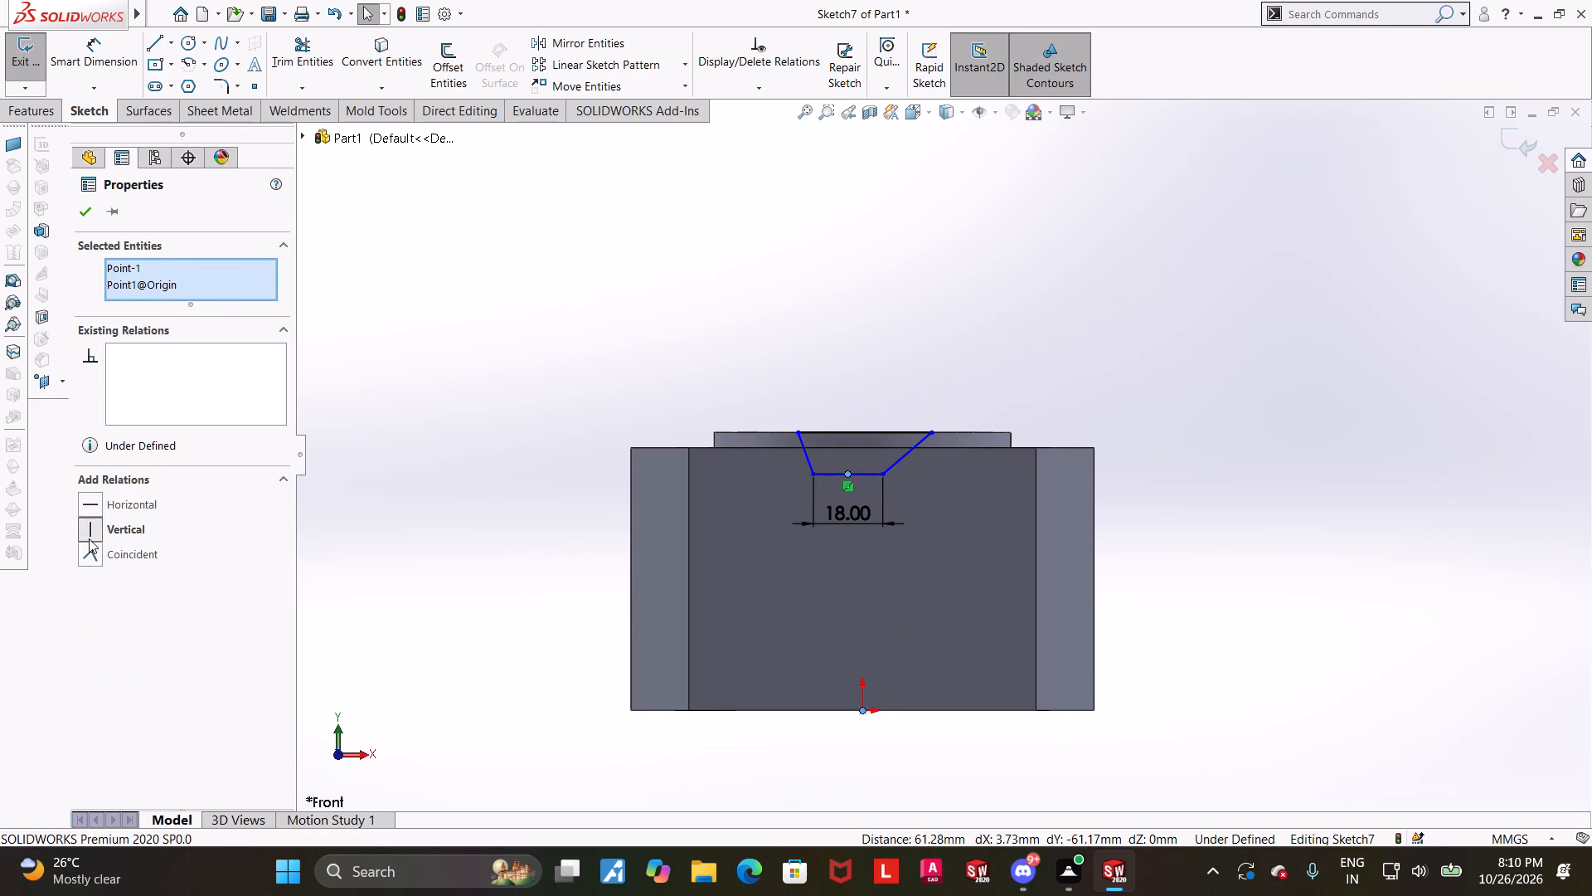
{"action": "left_click", "coordinate": [89, 538]}
{"action": "left_click", "coordinate": [1230, 540]}
Dimension the angle between the trapezoid's two slanted sides to 60 degrees.
{"action": "scroll", "coordinate": [964, 428], "scroll_direction": "down", "scroll_amount": 2}
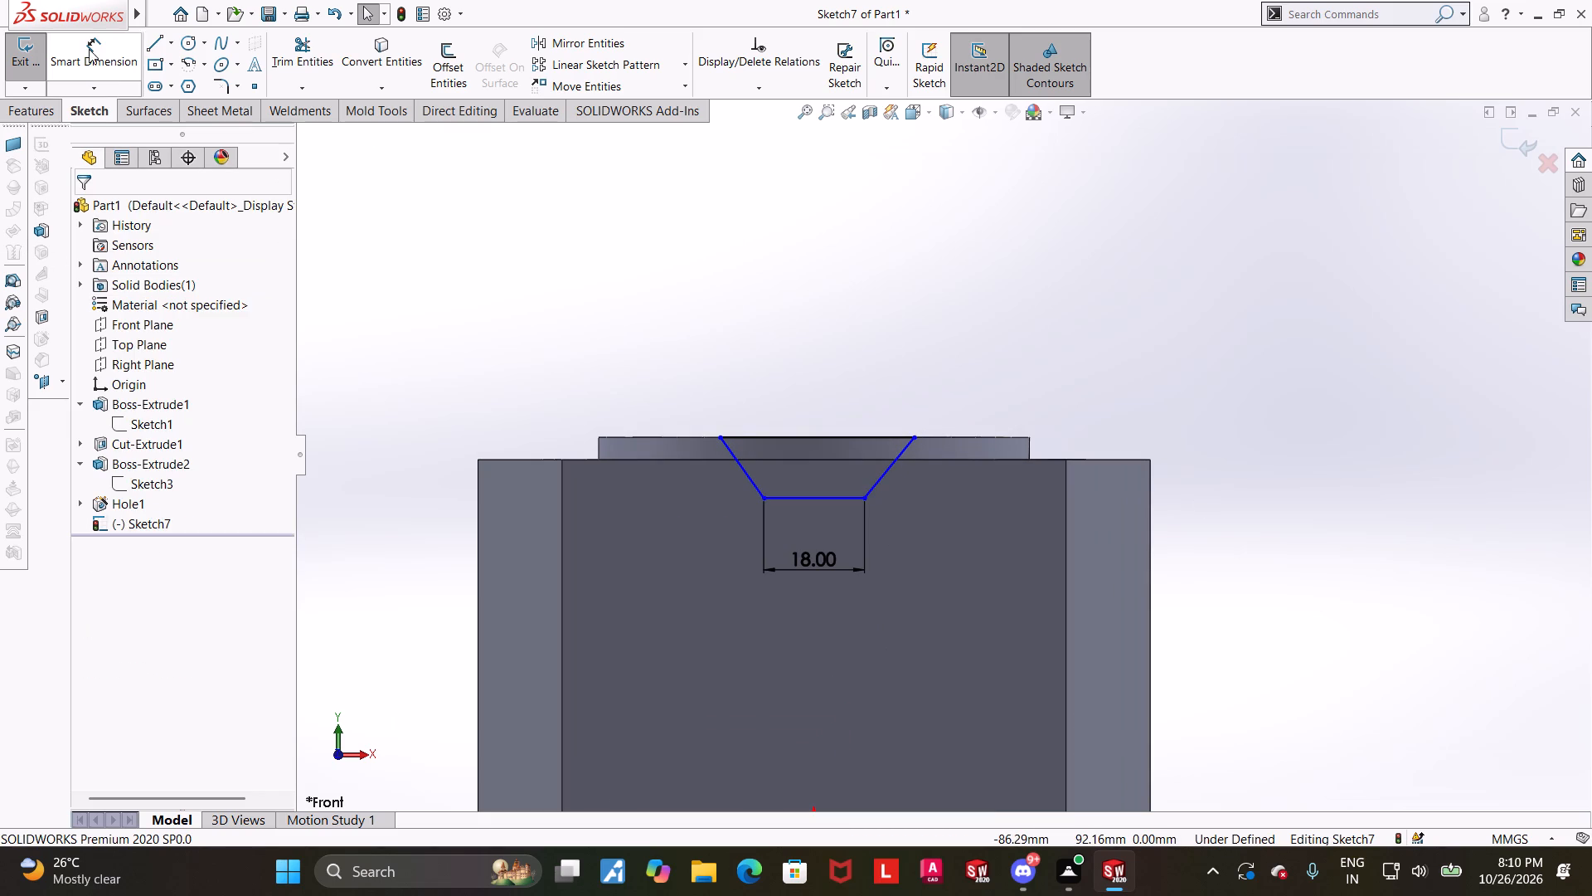
{"action": "left_click", "coordinate": [89, 49]}
{"action": "left_click", "coordinate": [735, 459]}
{"action": "left_click", "coordinate": [893, 465]}
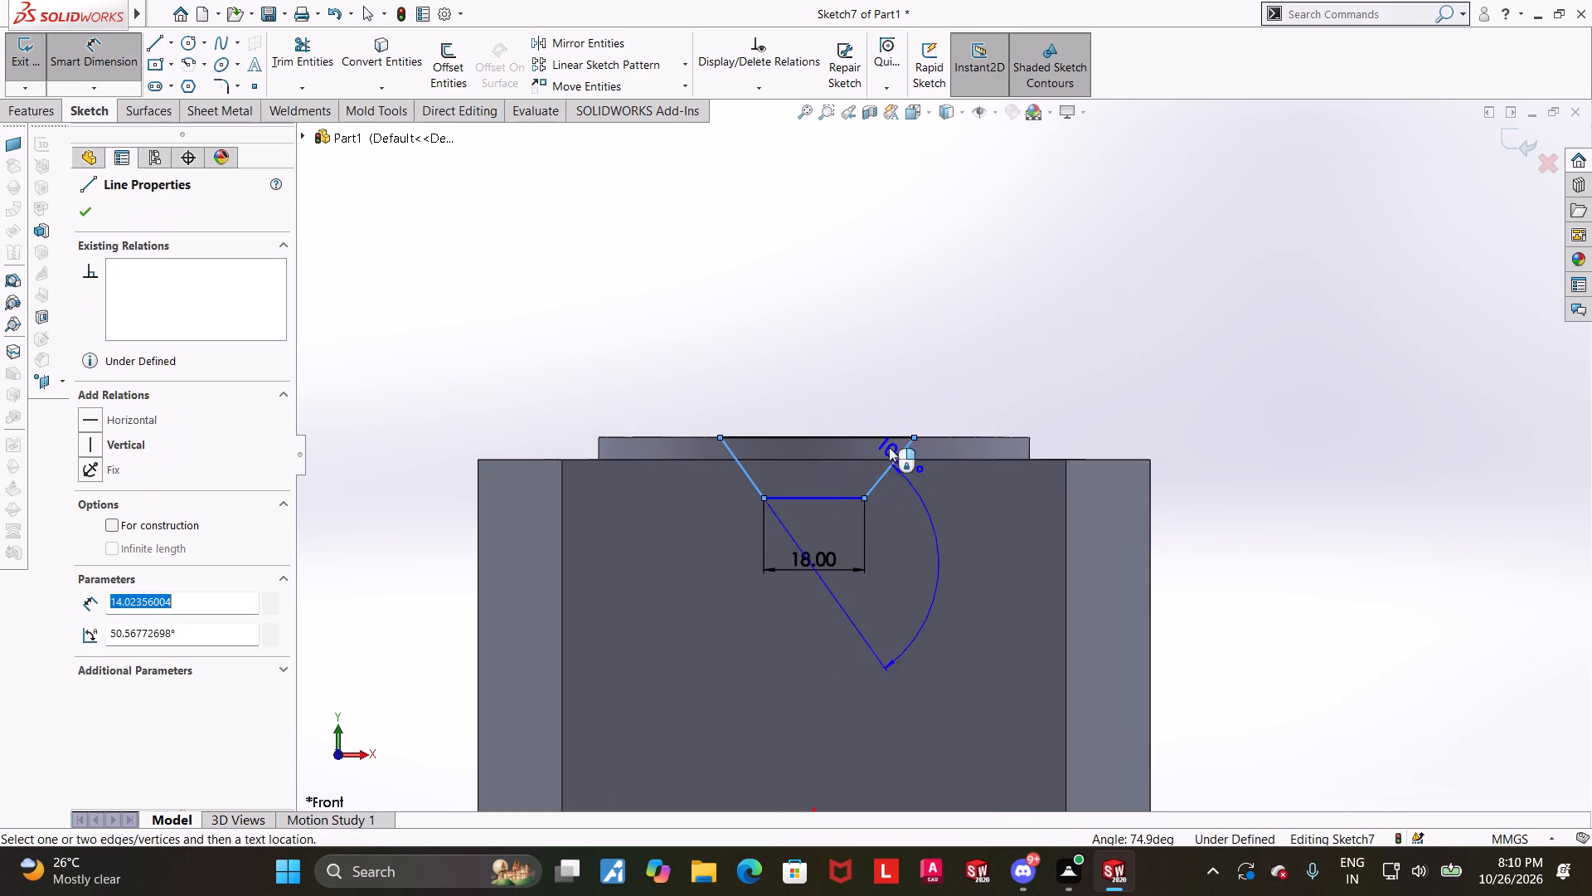
{"action": "left_click", "coordinate": [858, 371]}
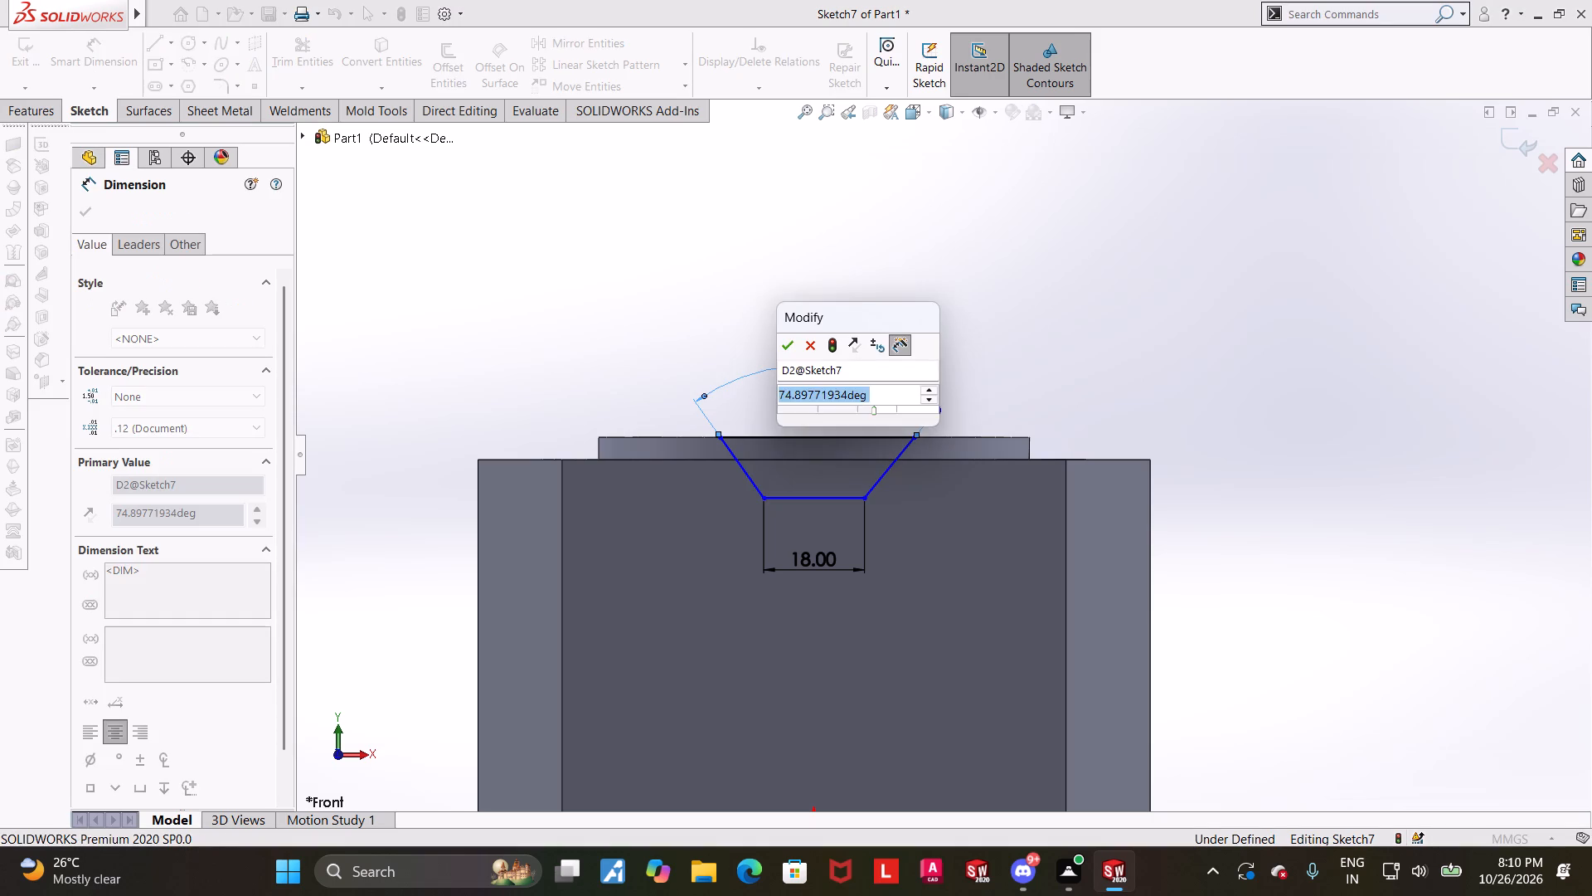
{"action": "type", "text": "60"}
{"action": "key", "text": "Return"}
{"action": "key", "text": "Escape"}
{"action": "left_click", "coordinate": [1123, 428]}
Draw a vertical centerline about 17 mm long upwards from the origin.
{"action": "scroll", "coordinate": [959, 381], "scroll_direction": "up", "scroll_amount": 3}
{"action": "scroll", "coordinate": [919, 624], "scroll_direction": "down", "scroll_amount": 2}
{"action": "left_click", "coordinate": [168, 46]}
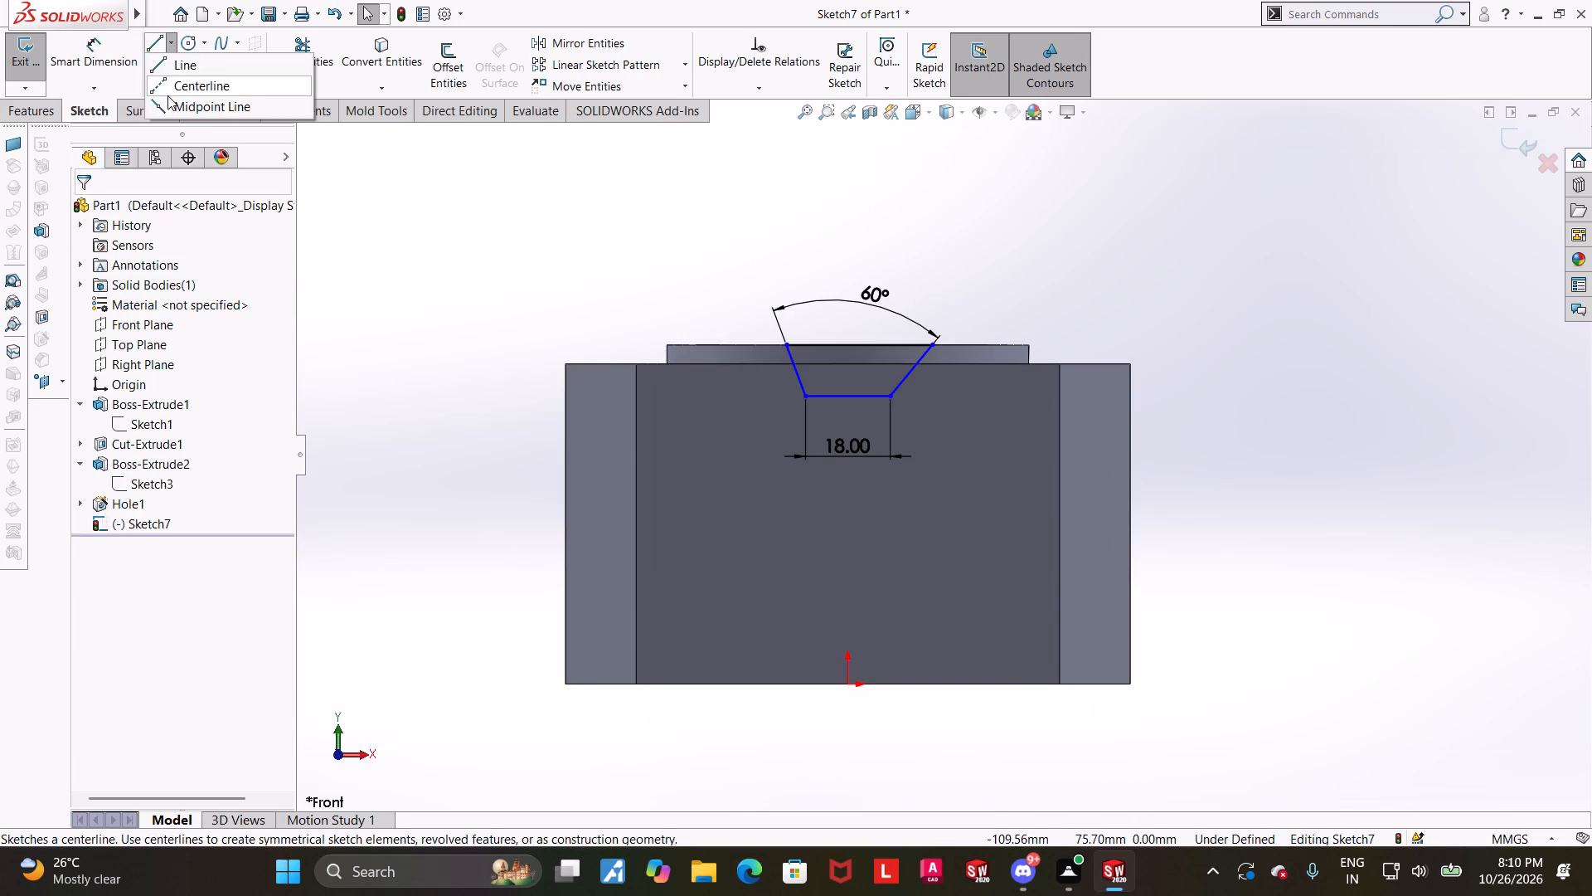
{"action": "left_click", "coordinate": [168, 94]}
{"action": "left_click", "coordinate": [848, 684]}
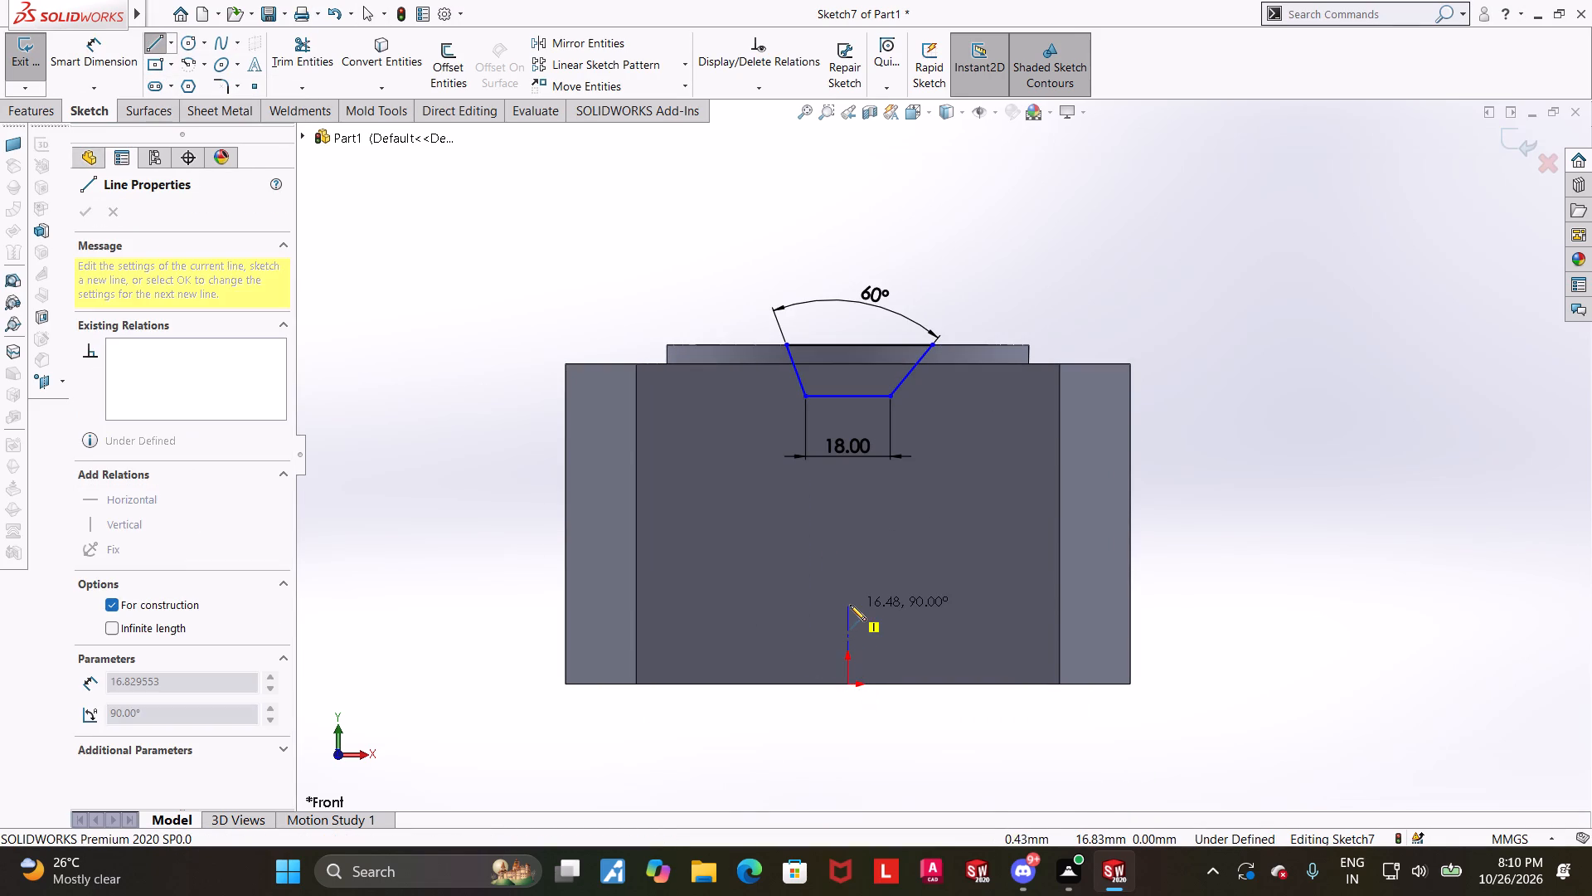
{"action": "left_click", "coordinate": [850, 605]}
{"action": "key", "text": "Escape"}
{"action": "key", "text": "Escape"}
Make the trapezoid's two slanted sides symmetric about the vertical centerline.
{"action": "left_click", "coordinate": [795, 374]}
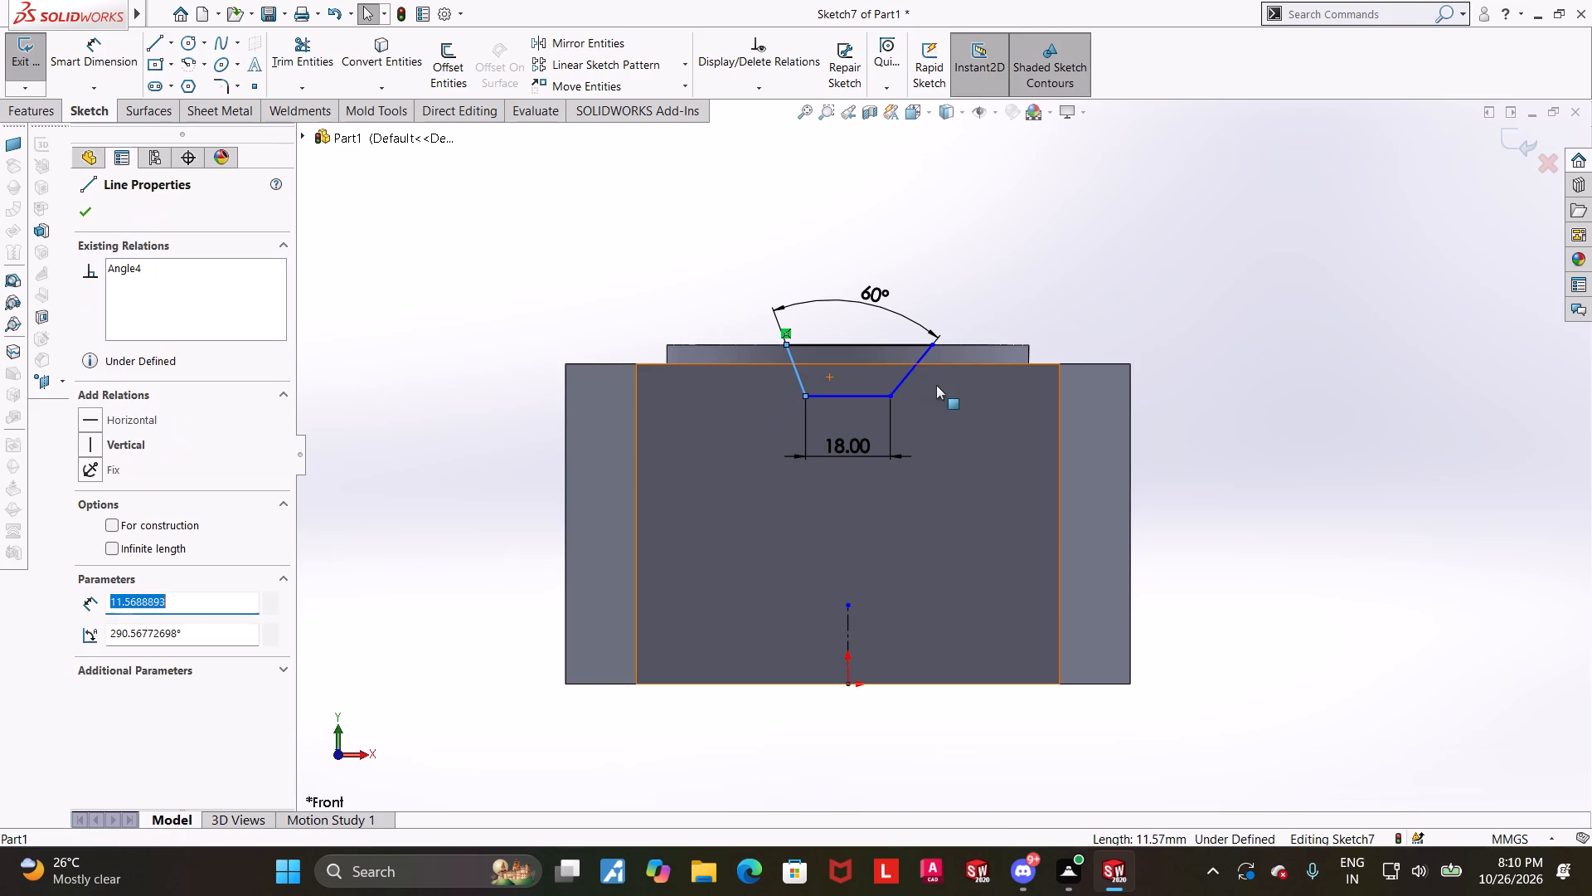
{"action": "left_click", "coordinate": [914, 371], "text": "ctrl"}
{"action": "left_click", "coordinate": [850, 617], "text": "ctrl"}
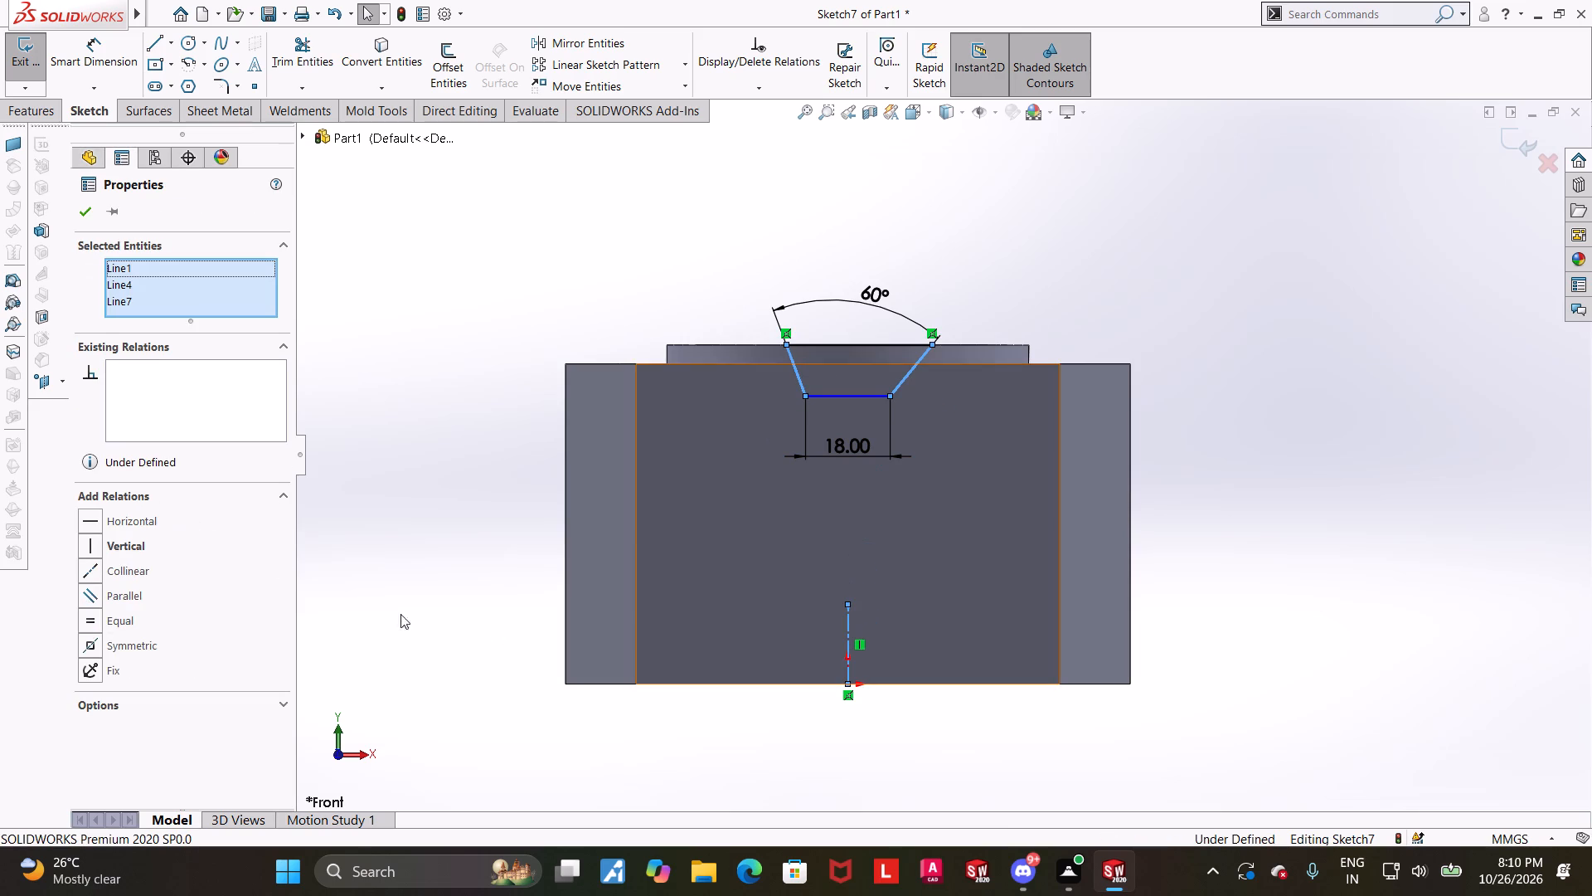
{"action": "left_click", "coordinate": [86, 640]}
{"action": "left_click", "coordinate": [1211, 526]}
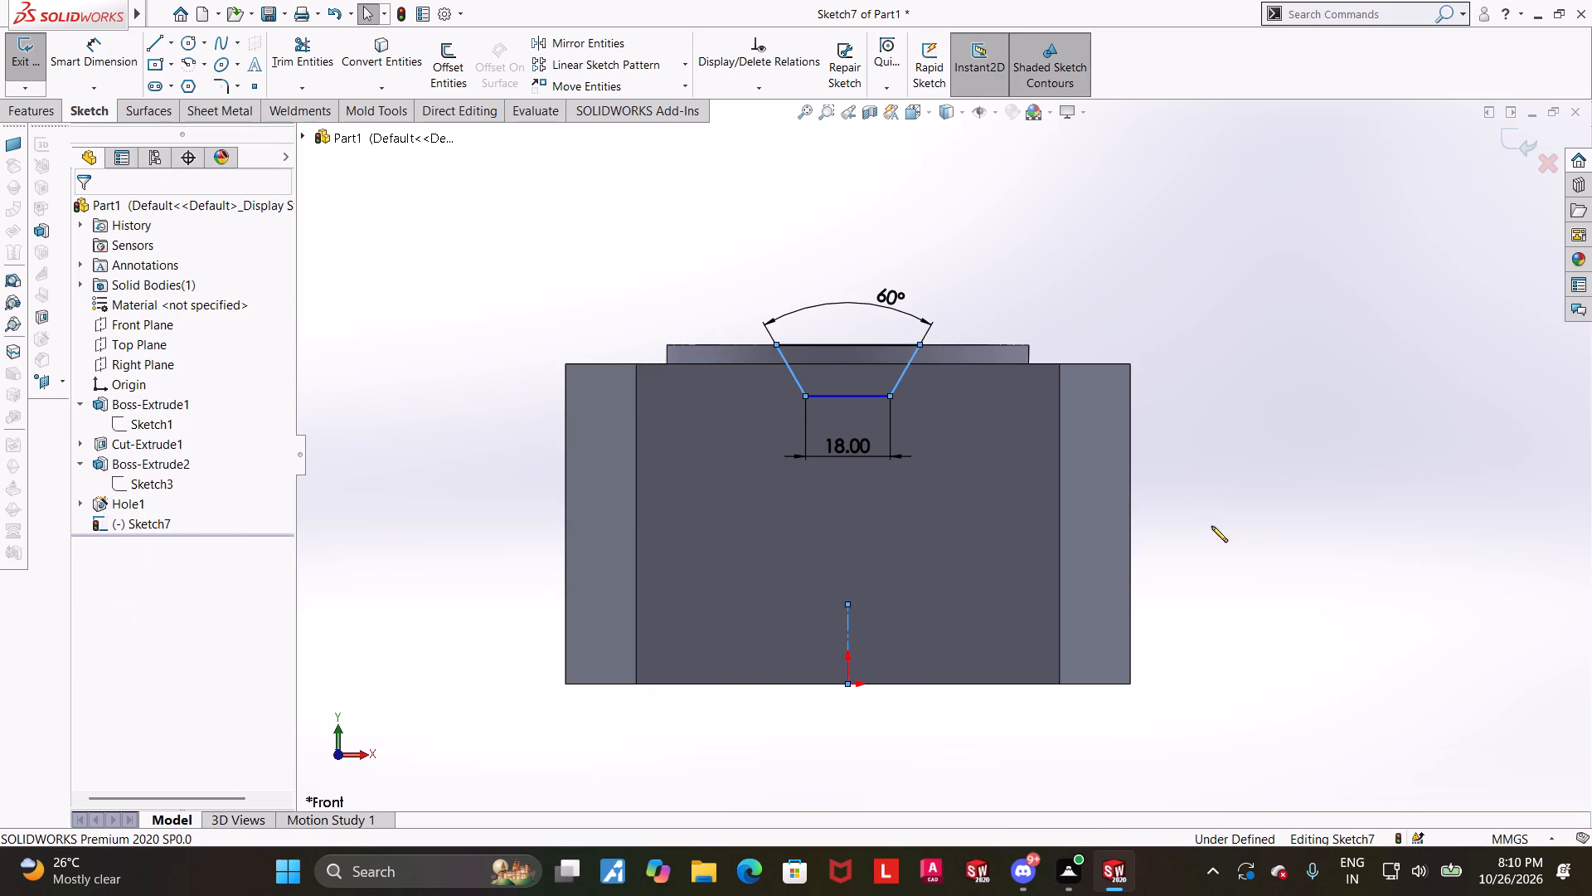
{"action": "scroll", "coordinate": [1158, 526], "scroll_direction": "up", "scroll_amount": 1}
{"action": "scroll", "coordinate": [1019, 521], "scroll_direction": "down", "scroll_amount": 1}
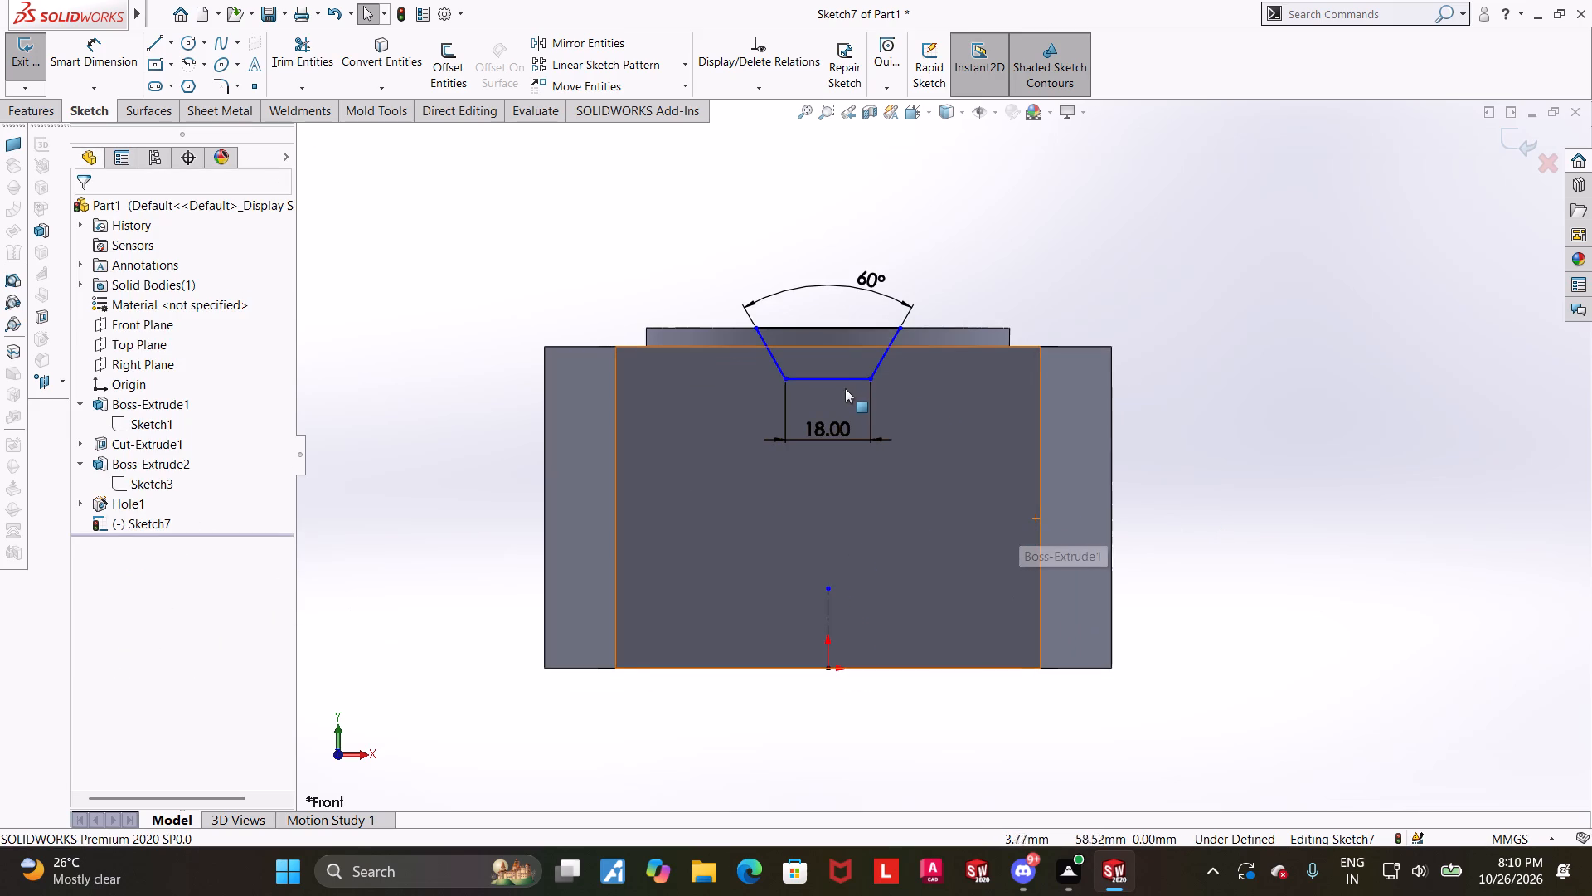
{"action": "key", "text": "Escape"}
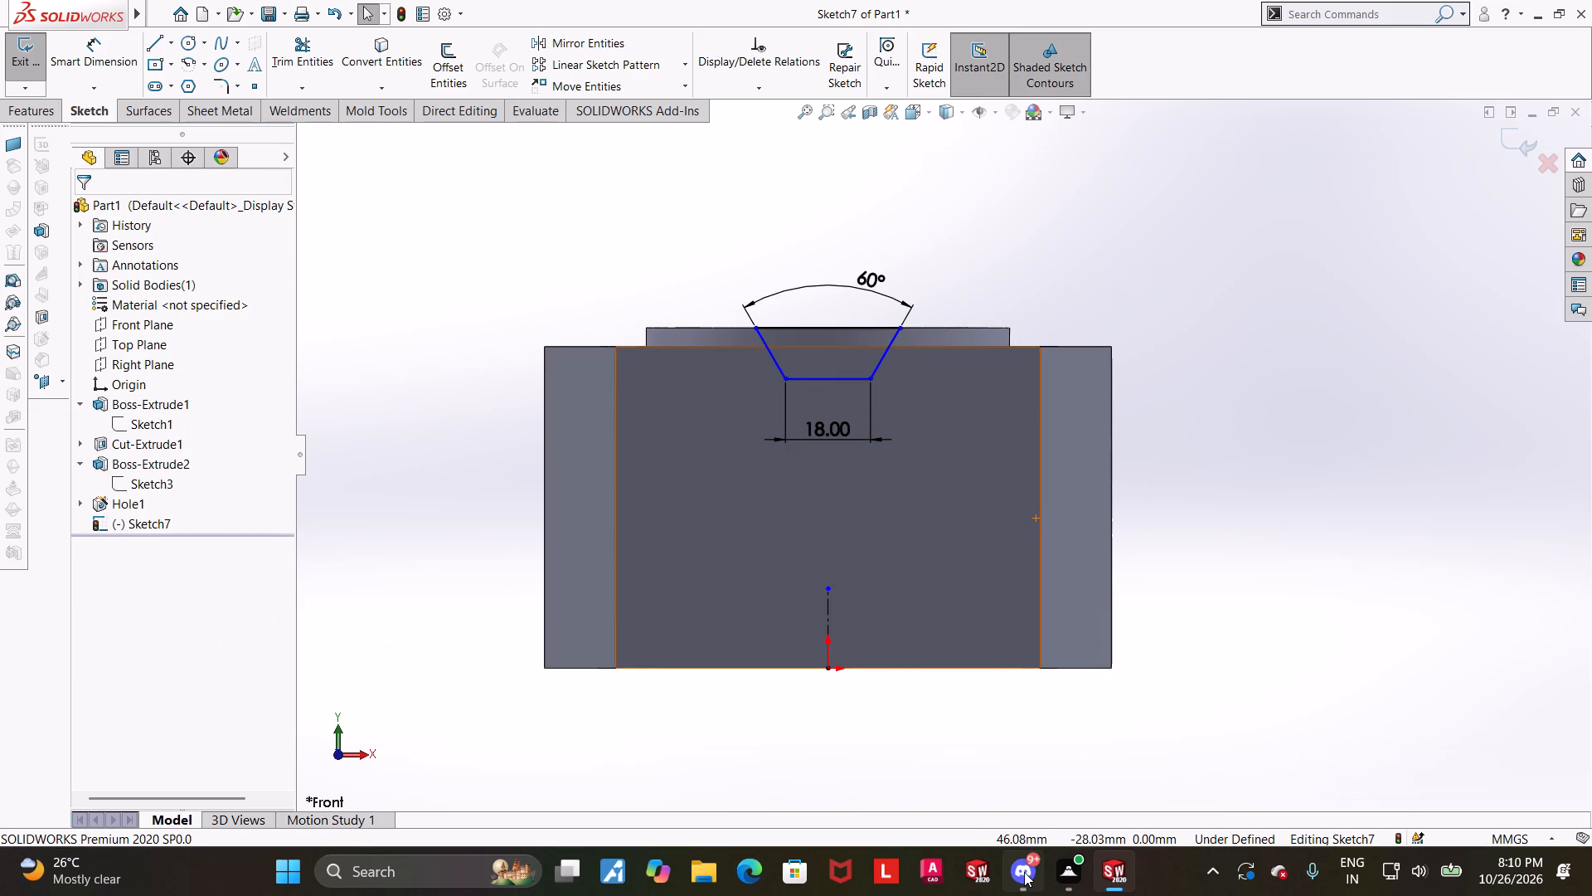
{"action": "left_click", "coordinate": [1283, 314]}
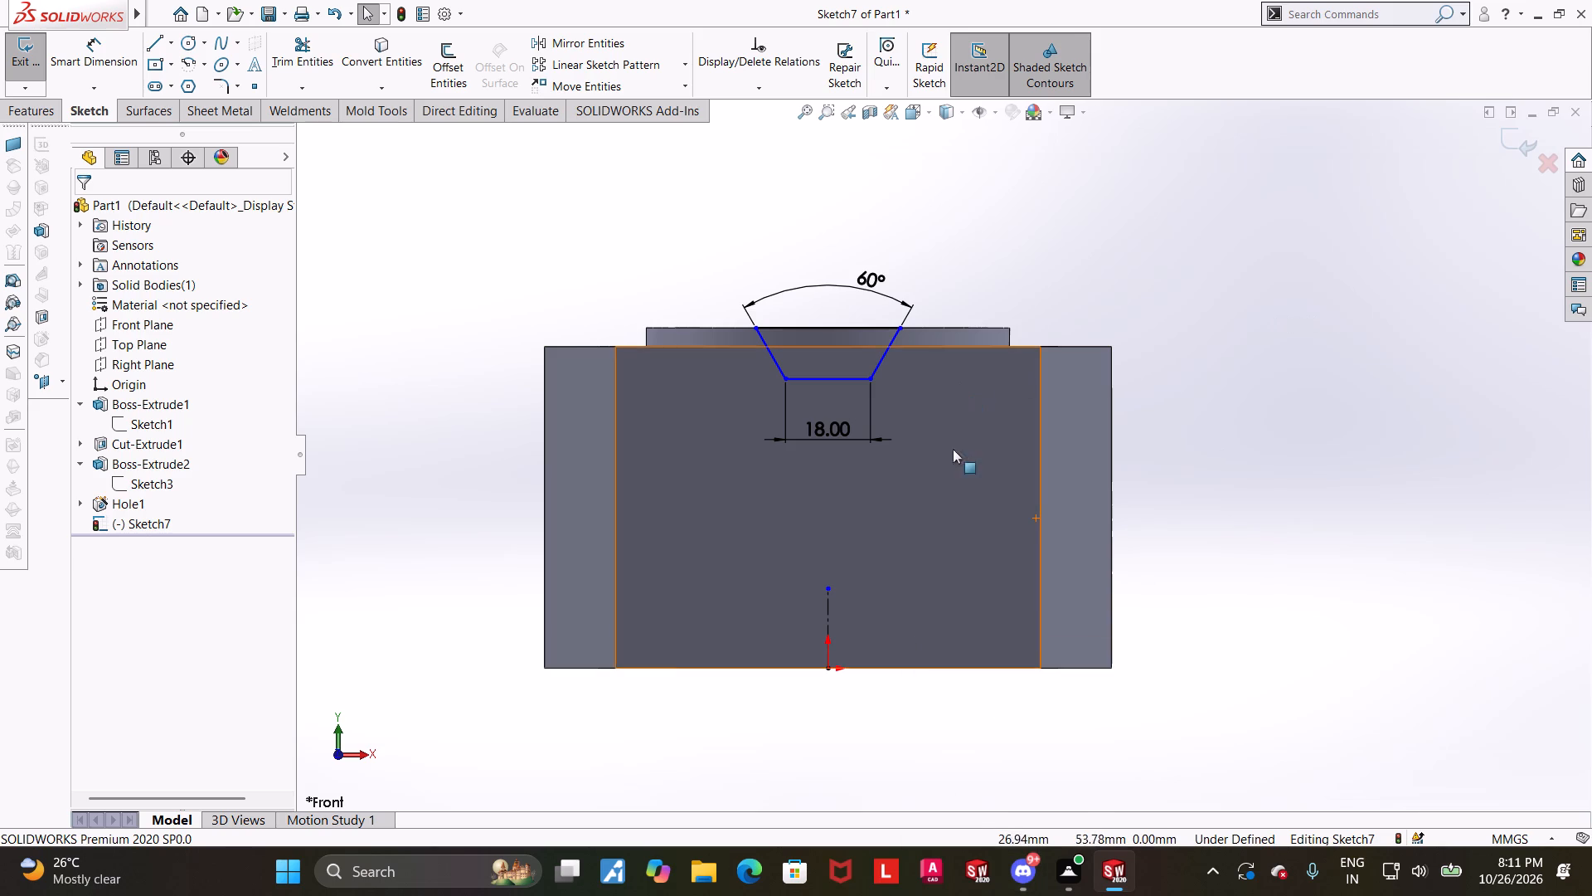
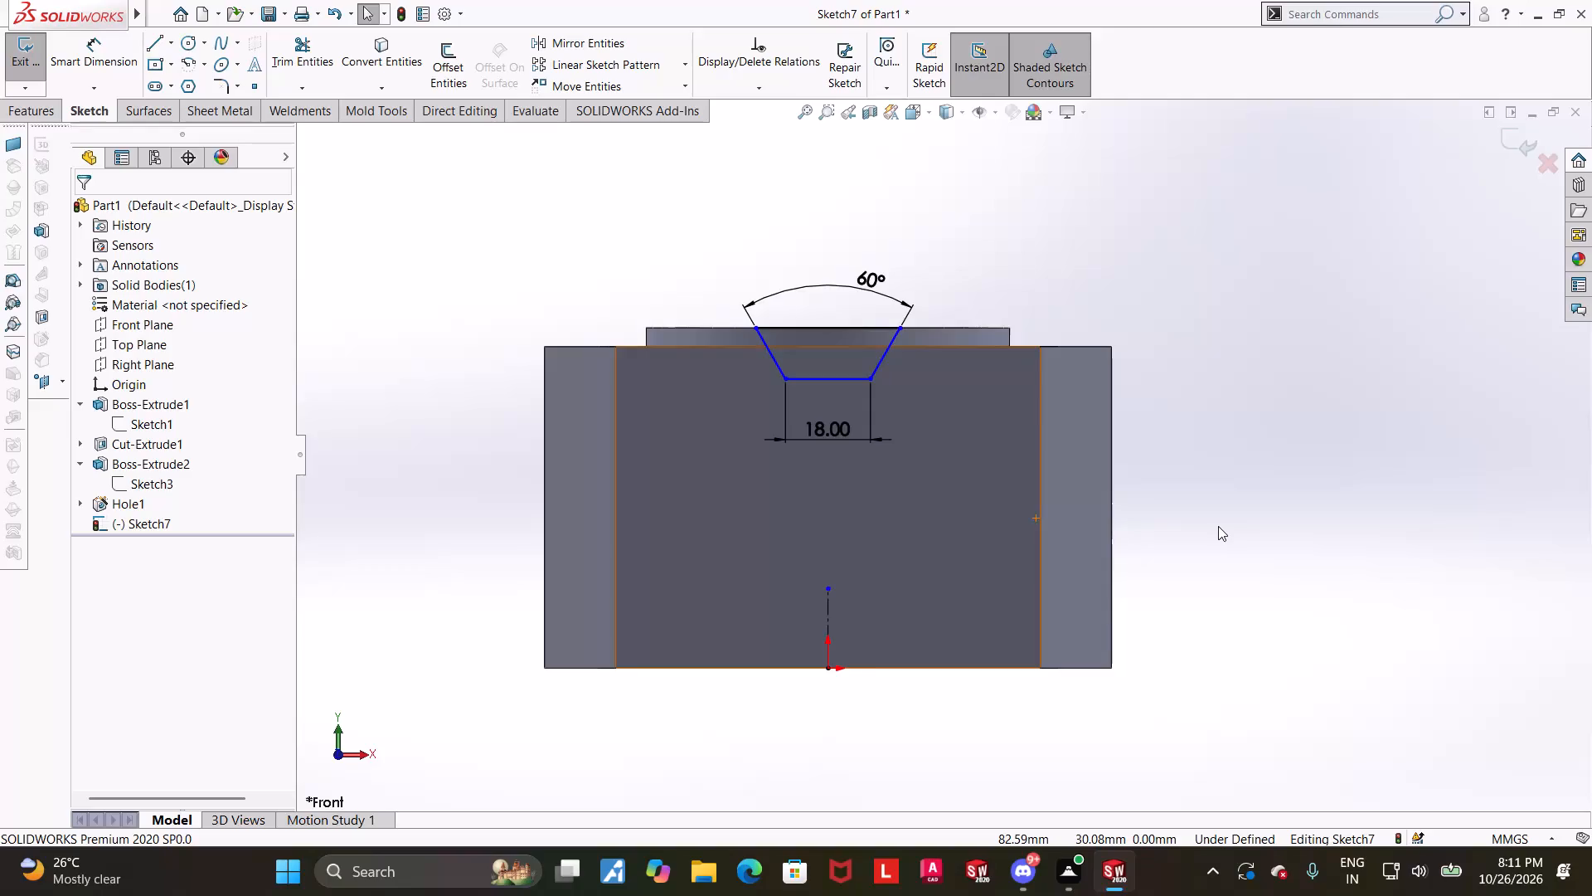
Dimension the trapezoid's height between its bottom and top lines to 8 mm.
{"action": "scroll", "coordinate": [1218, 526], "scroll_direction": "up", "scroll_amount": 2}
{"action": "scroll", "coordinate": [1046, 460], "scroll_direction": "down", "scroll_amount": 1}
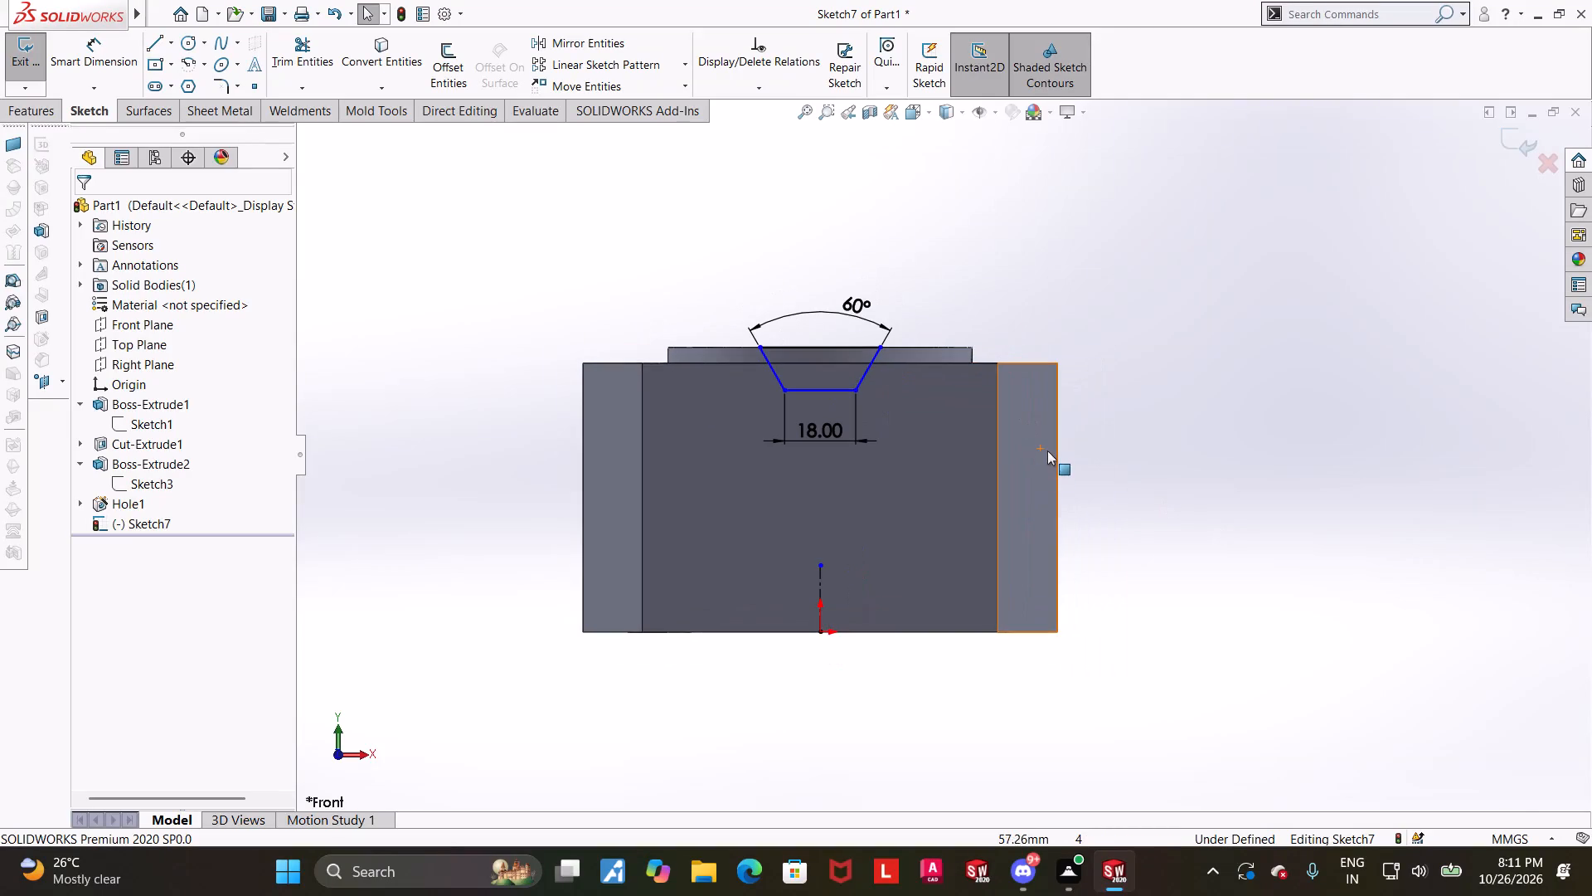
{"action": "key", "text": "Escape"}
{"action": "scroll", "coordinate": [897, 350], "scroll_direction": "down", "scroll_amount": 2}
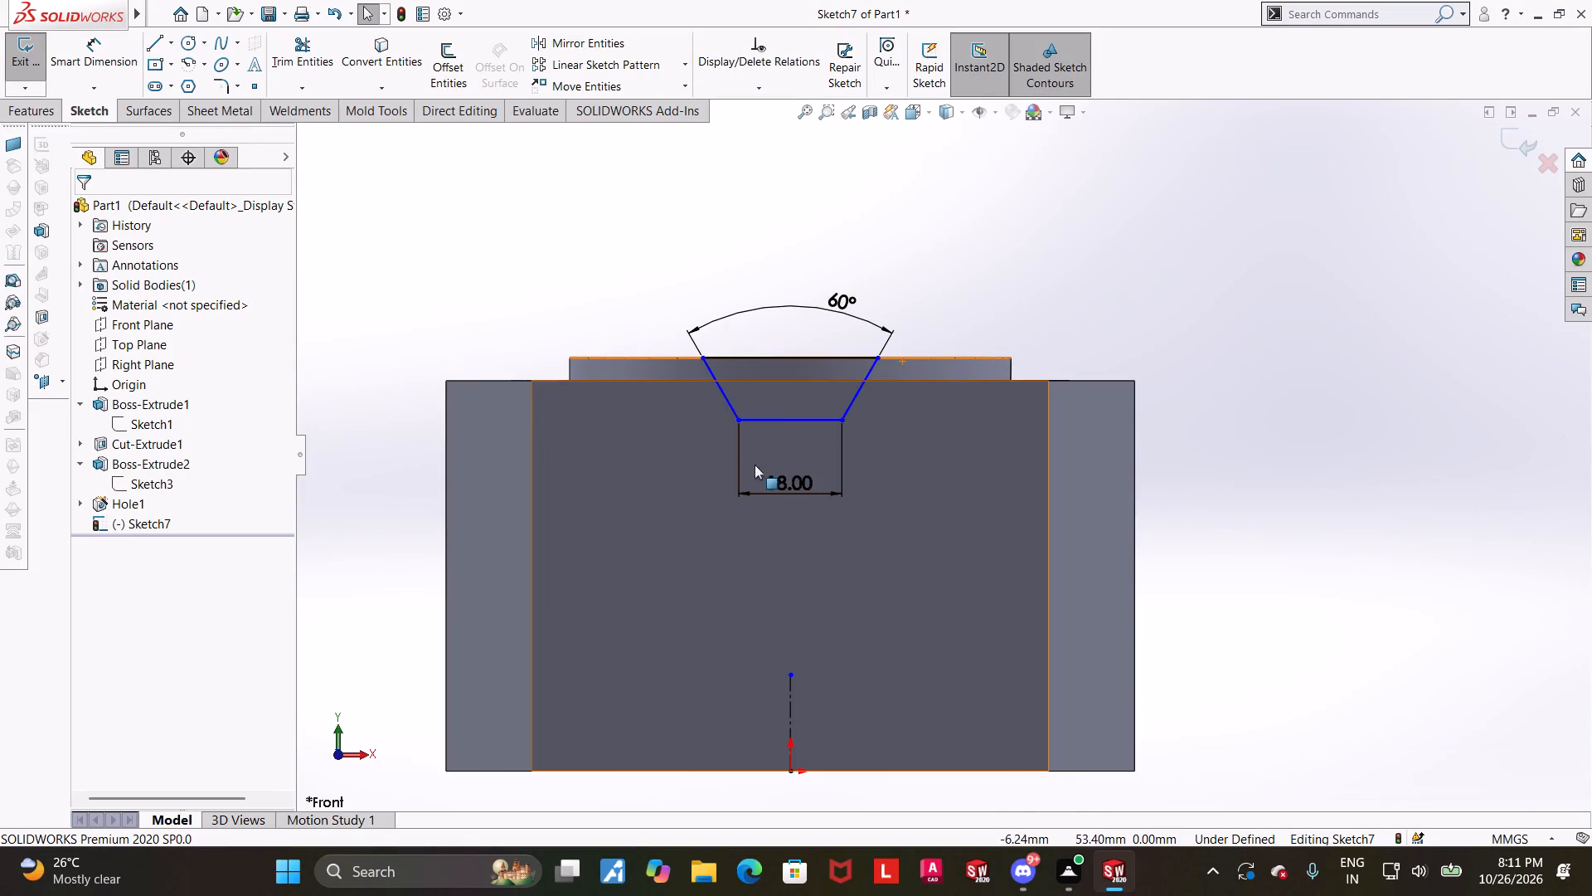
{"action": "left_click", "coordinate": [63, 62]}
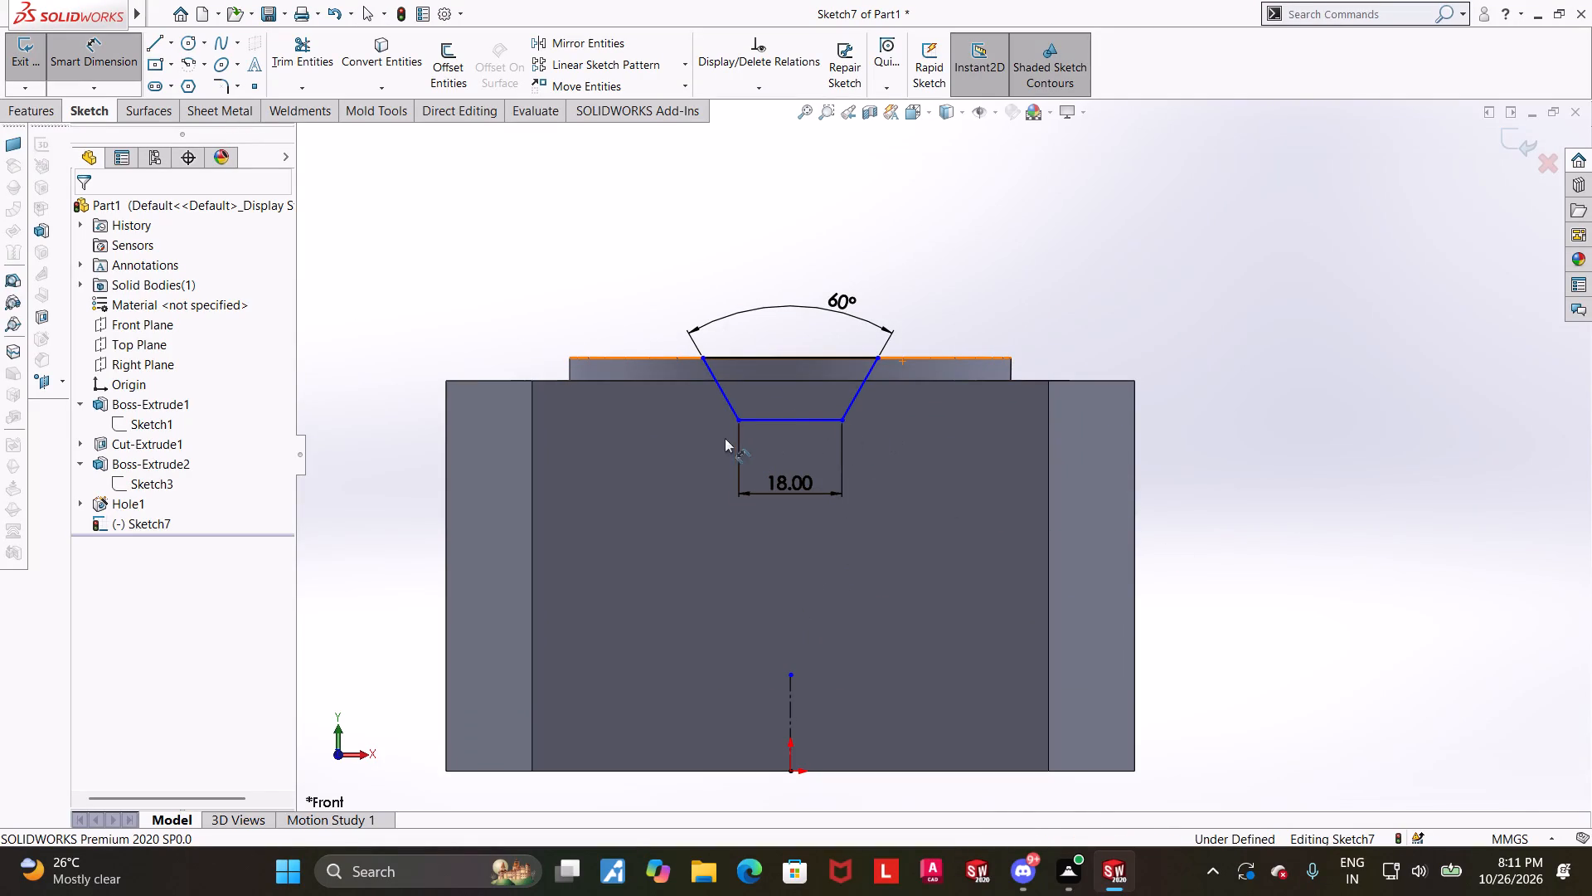
{"action": "left_click", "coordinate": [759, 422]}
{"action": "left_click", "coordinate": [798, 358]}
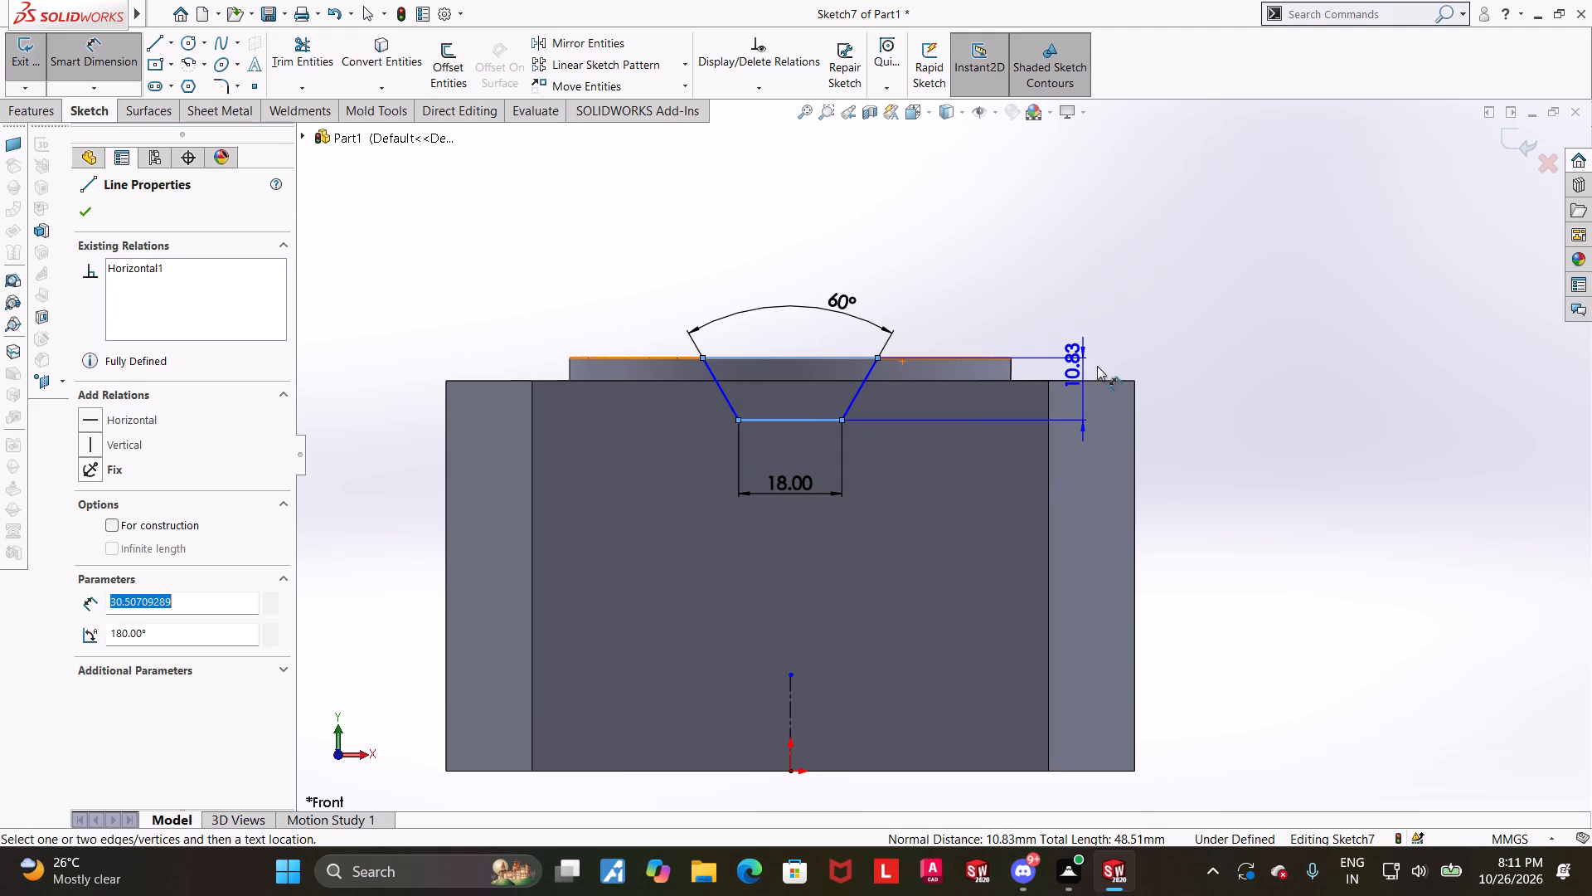
{"action": "left_click", "coordinate": [1097, 366]}
{"action": "key", "text": "8"}
{"action": "key", "text": "Return"}
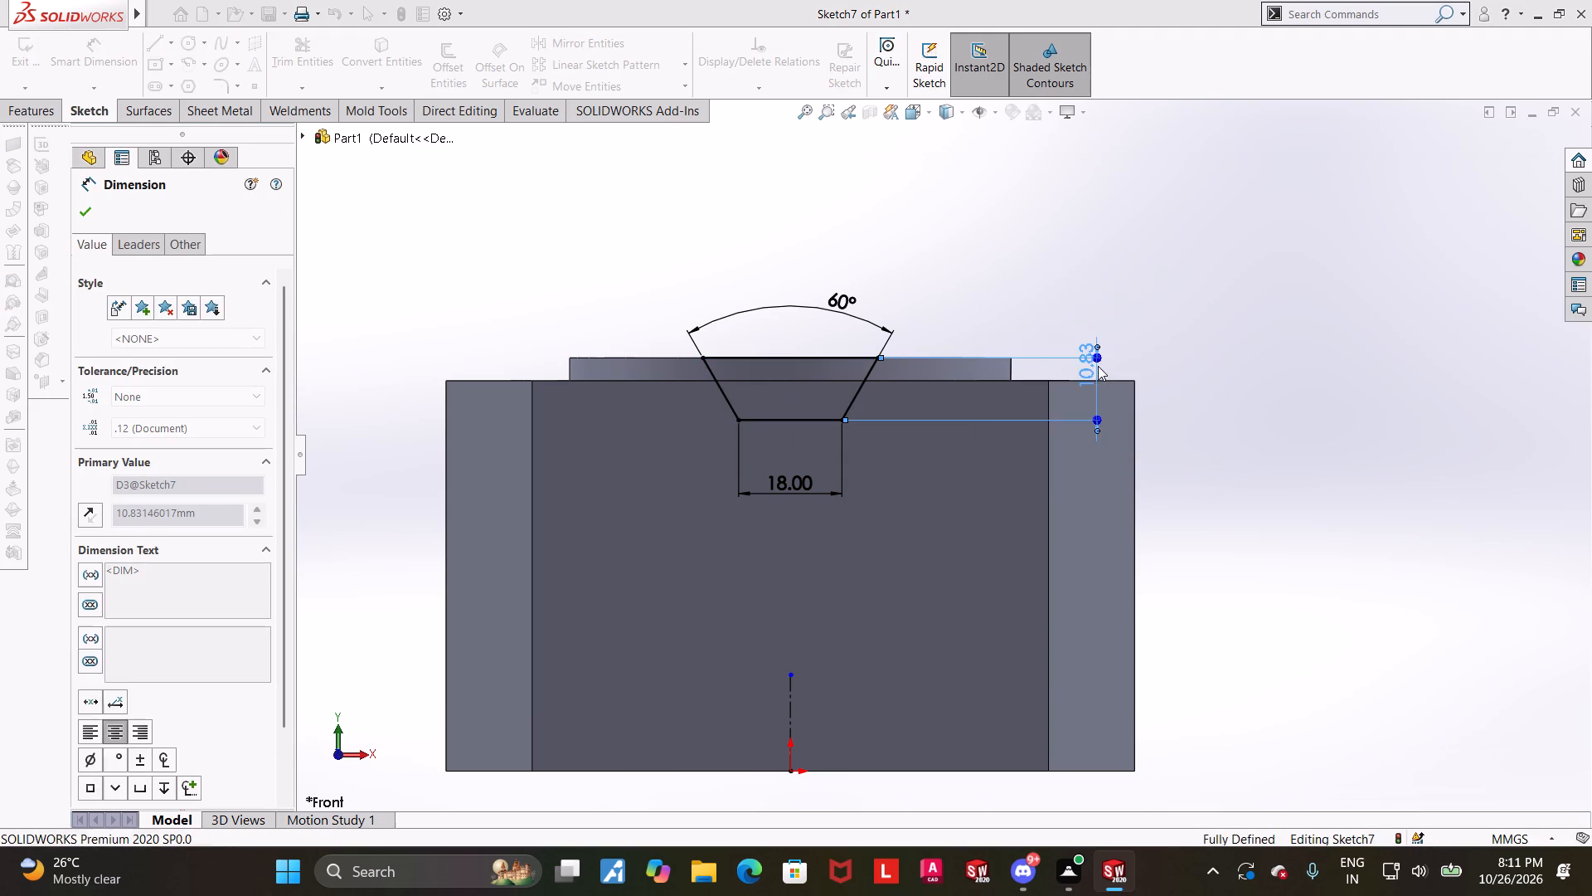
{"action": "key", "text": "Escape"}
{"action": "left_click", "coordinate": [1352, 459]}
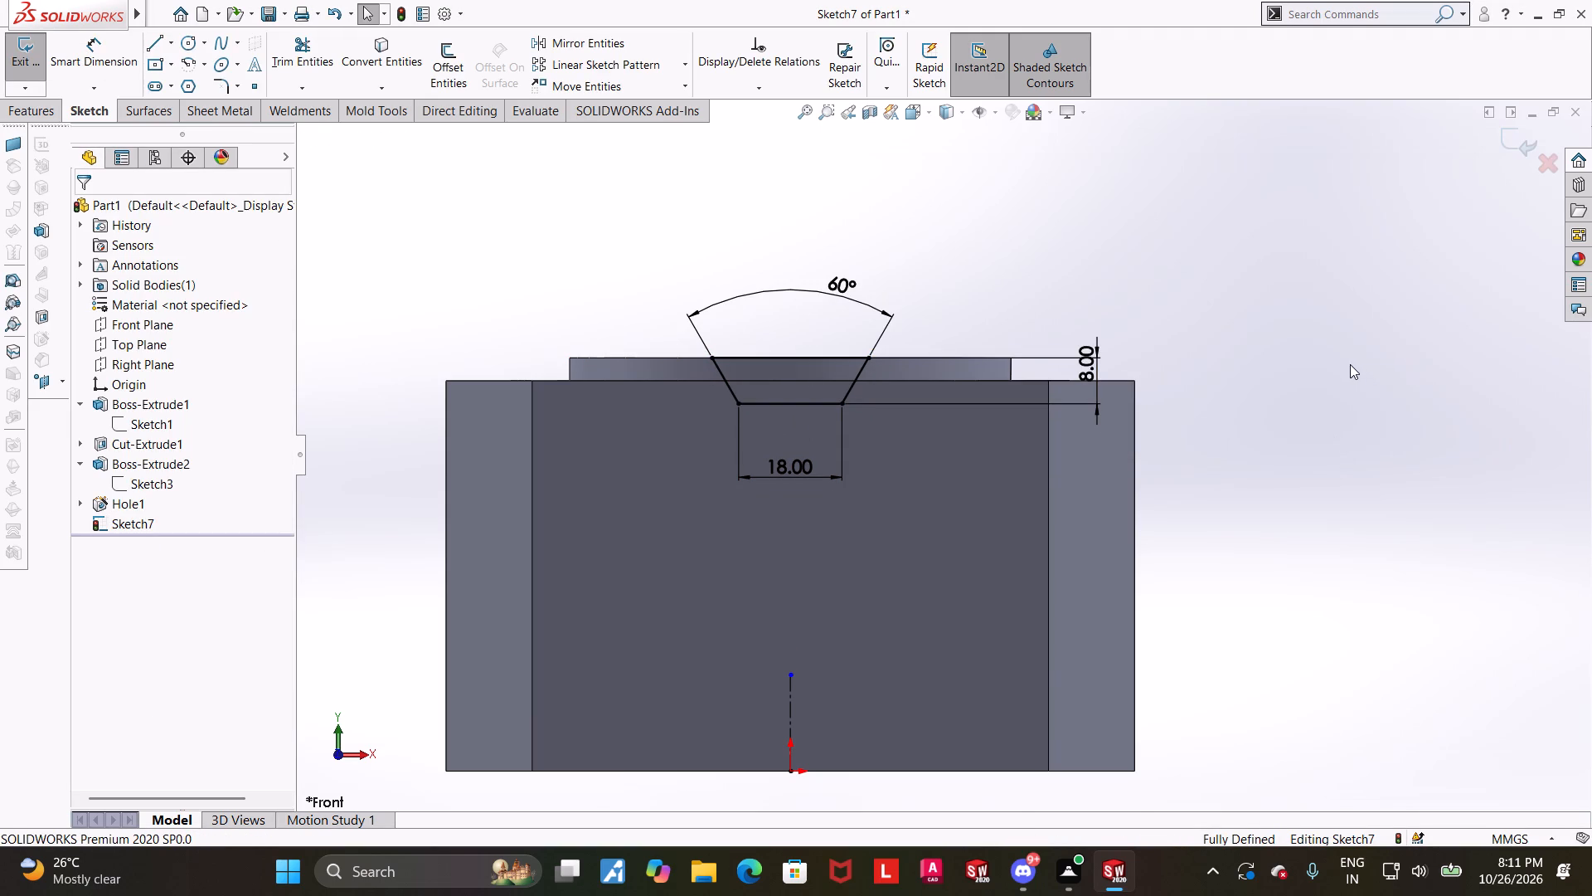
{"action": "scroll", "coordinate": [1253, 378], "scroll_direction": "up", "scroll_amount": 1}
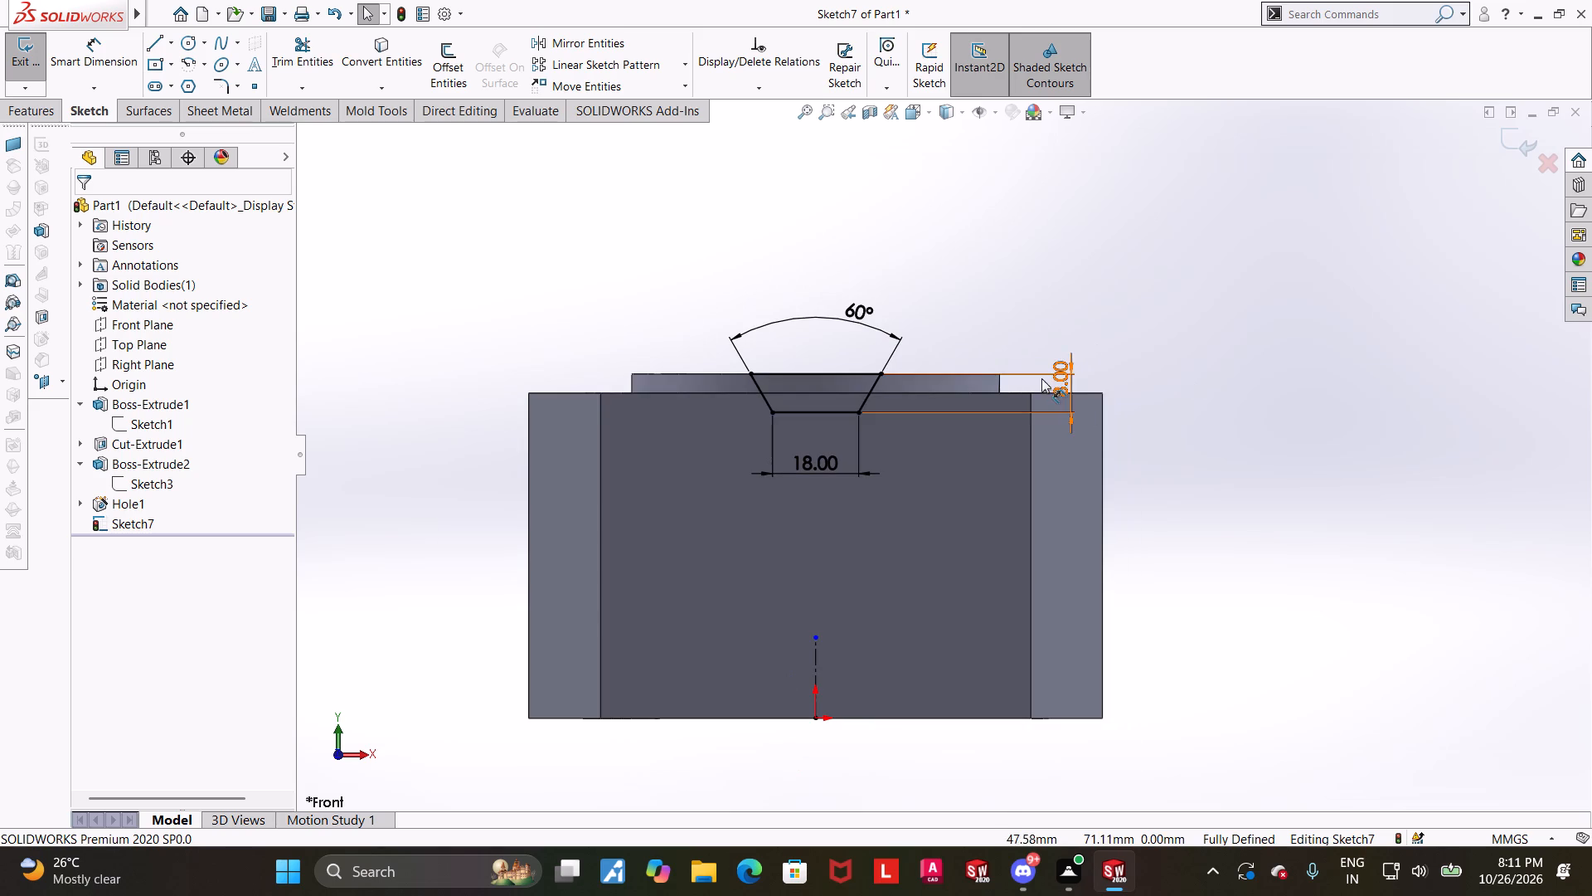
{"action": "scroll", "coordinate": [888, 377], "scroll_direction": "down", "scroll_amount": 1}
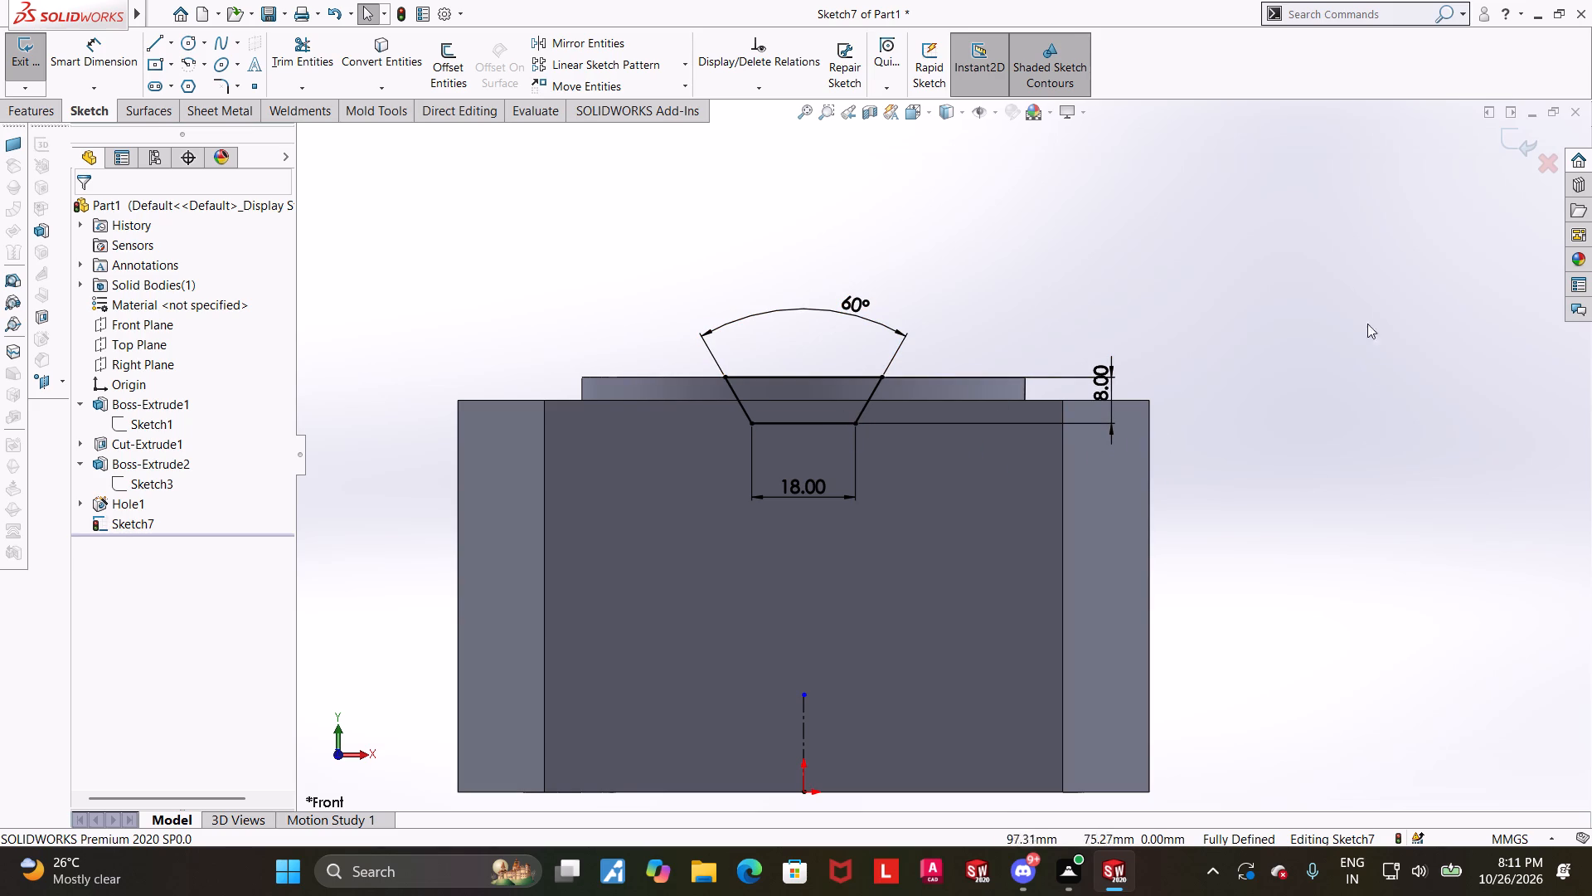
Finish the trapezoid sketch and cut-extrude it through all in both directions, forming a groove across the block's top.
{"action": "left_click", "coordinate": [1504, 128]}
{"action": "middle_click_drag", "start_coordinate": [1029, 446], "coordinate": [1062, 529]}
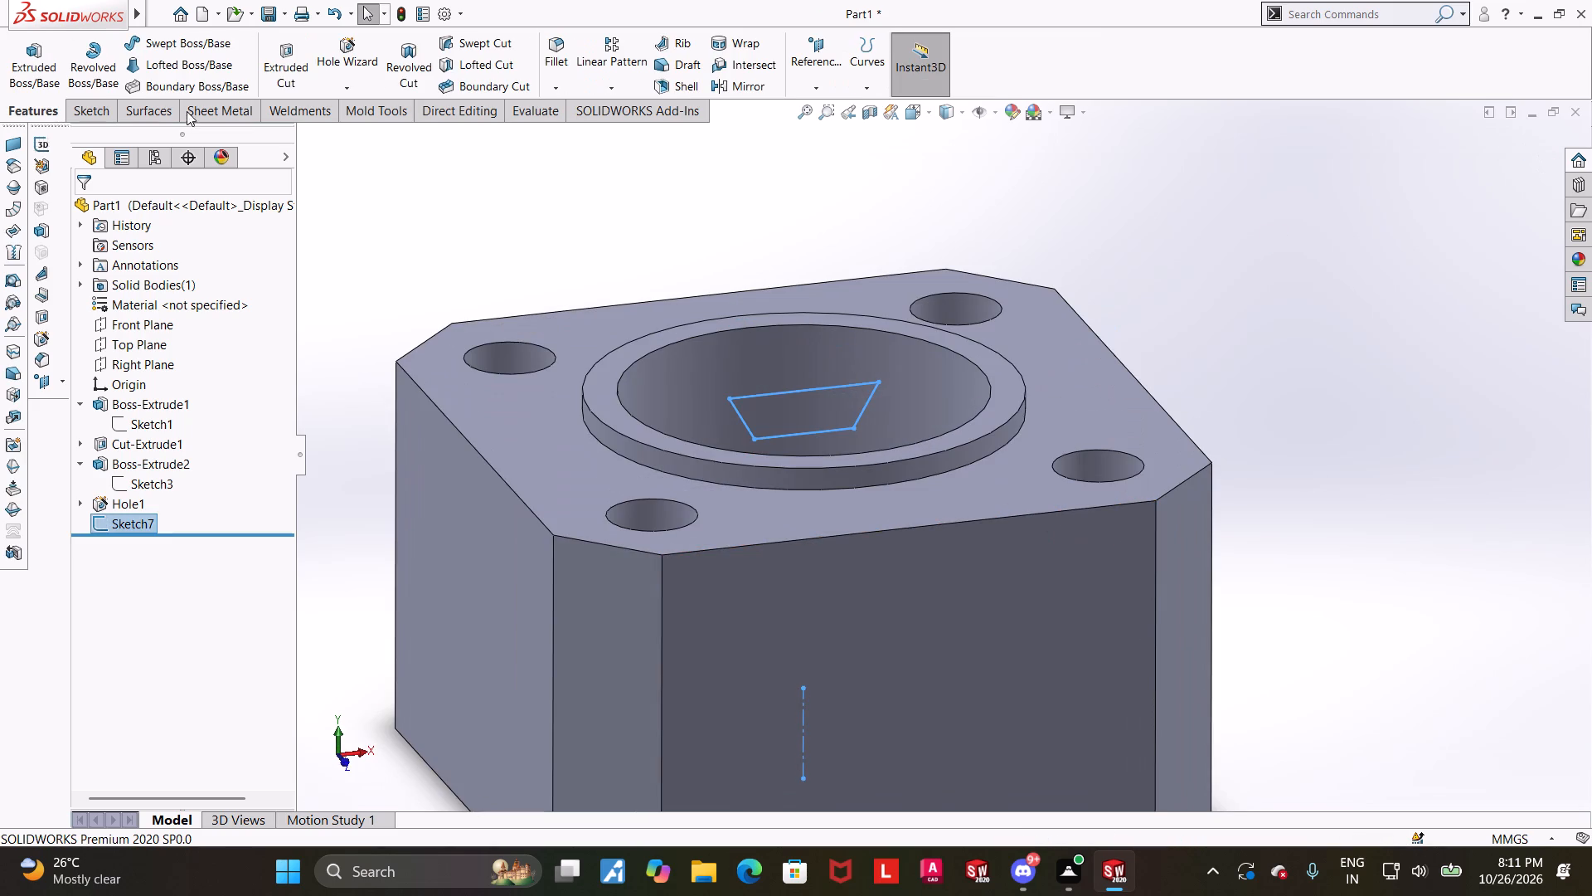
{"action": "left_click", "coordinate": [295, 54]}
{"action": "left_click", "coordinate": [135, 330]}
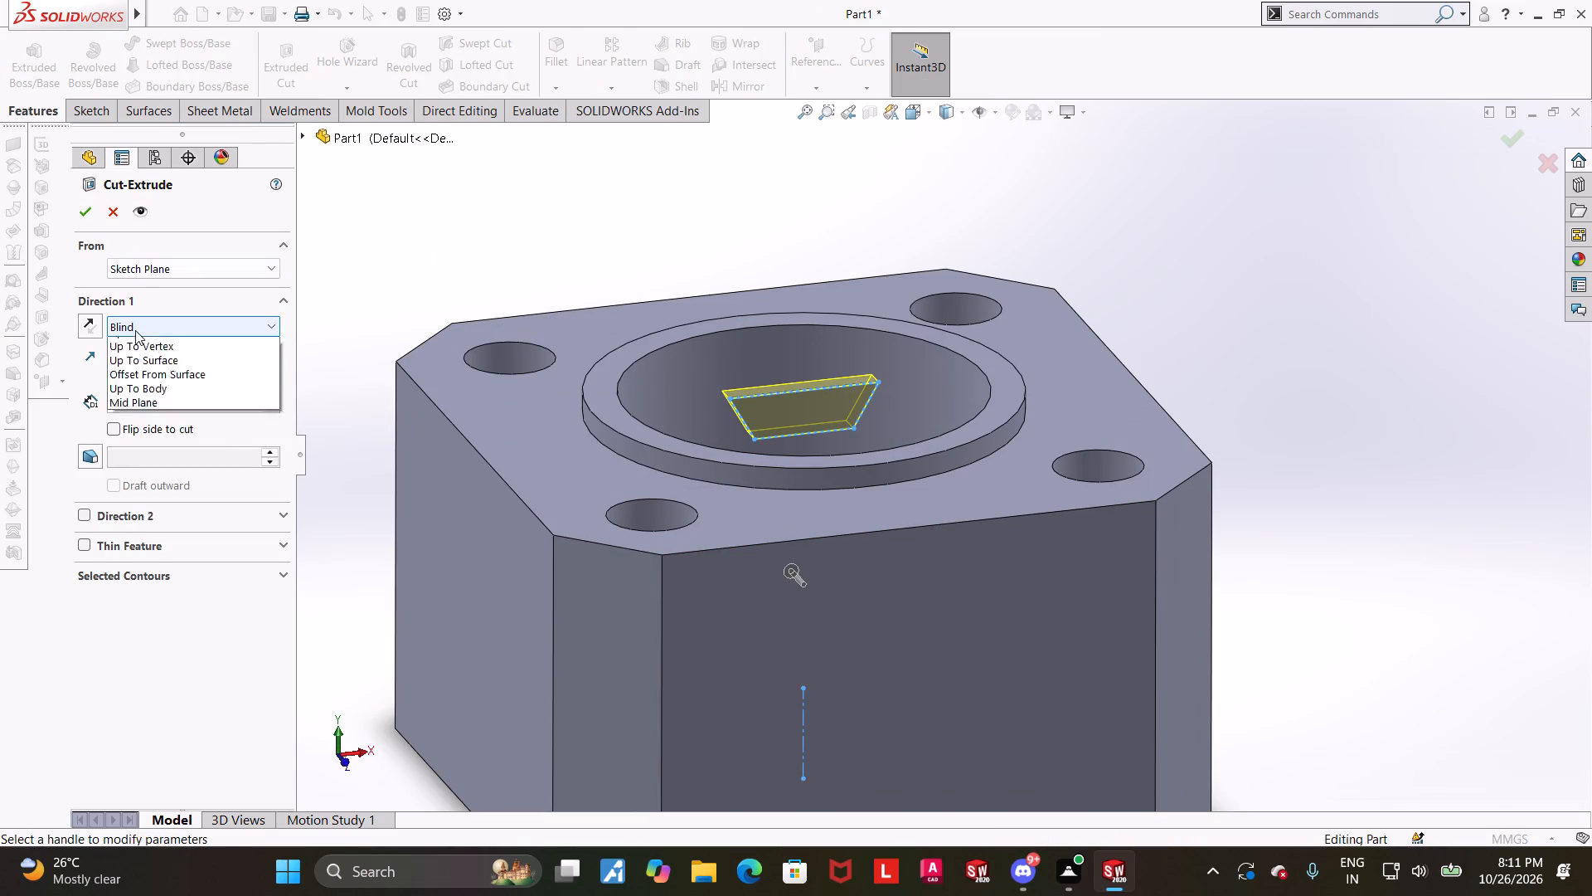
{"action": "left_click", "coordinate": [148, 373]}
{"action": "left_click", "coordinate": [84, 211]}
{"action": "left_click", "coordinate": [1406, 354]}
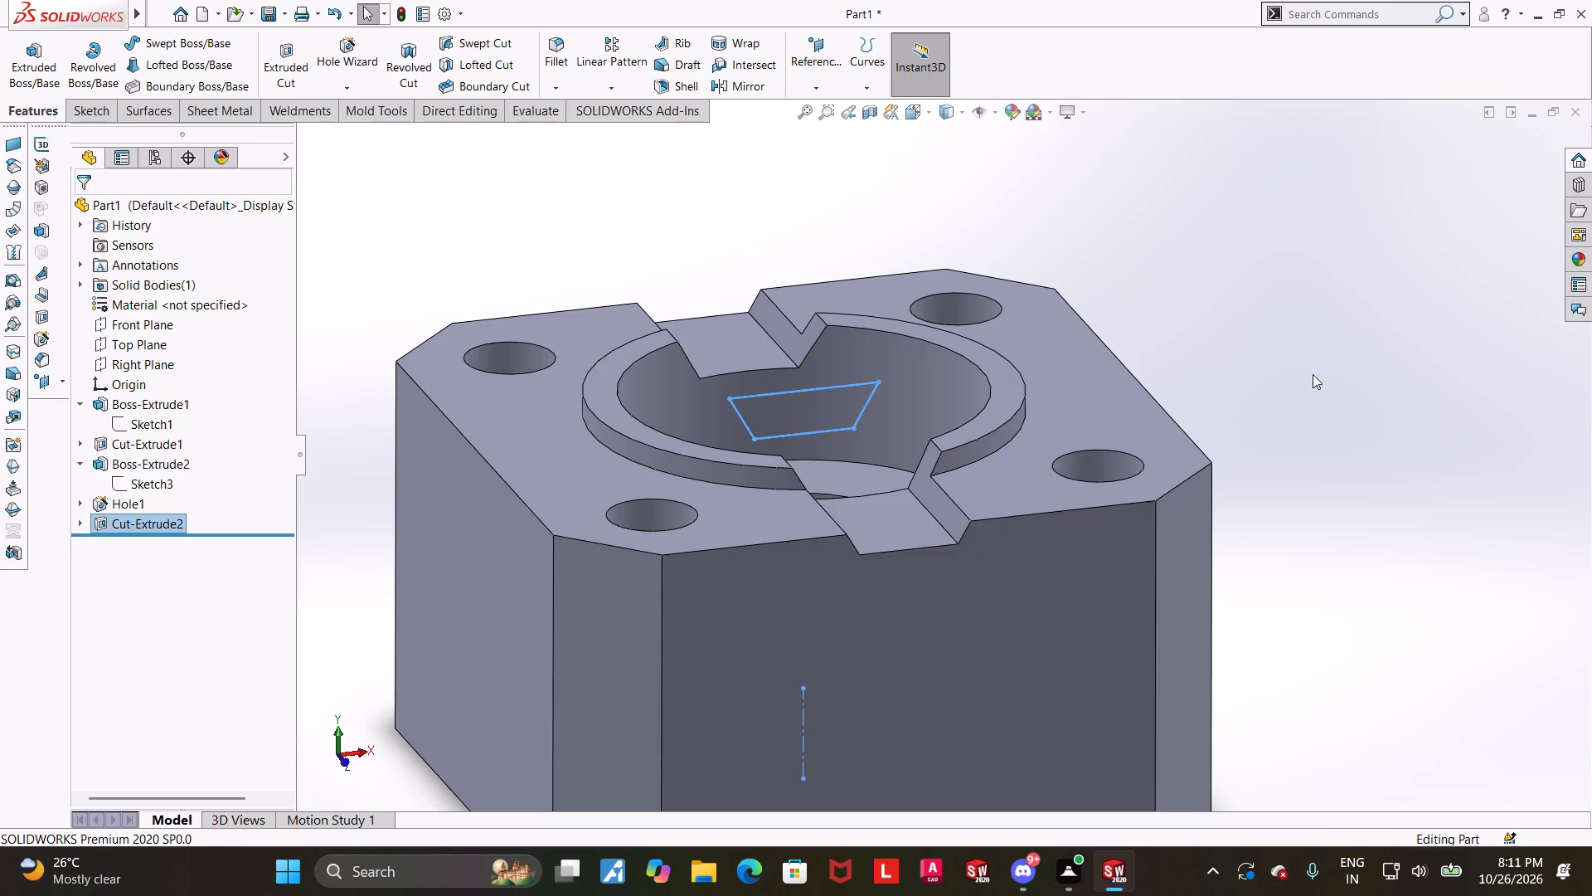
Examine the trapezoidal groove and the block from several angles, including the isometric view.
{"action": "middle_click_drag", "start_coordinate": [1297, 376], "coordinate": [1294, 320]}
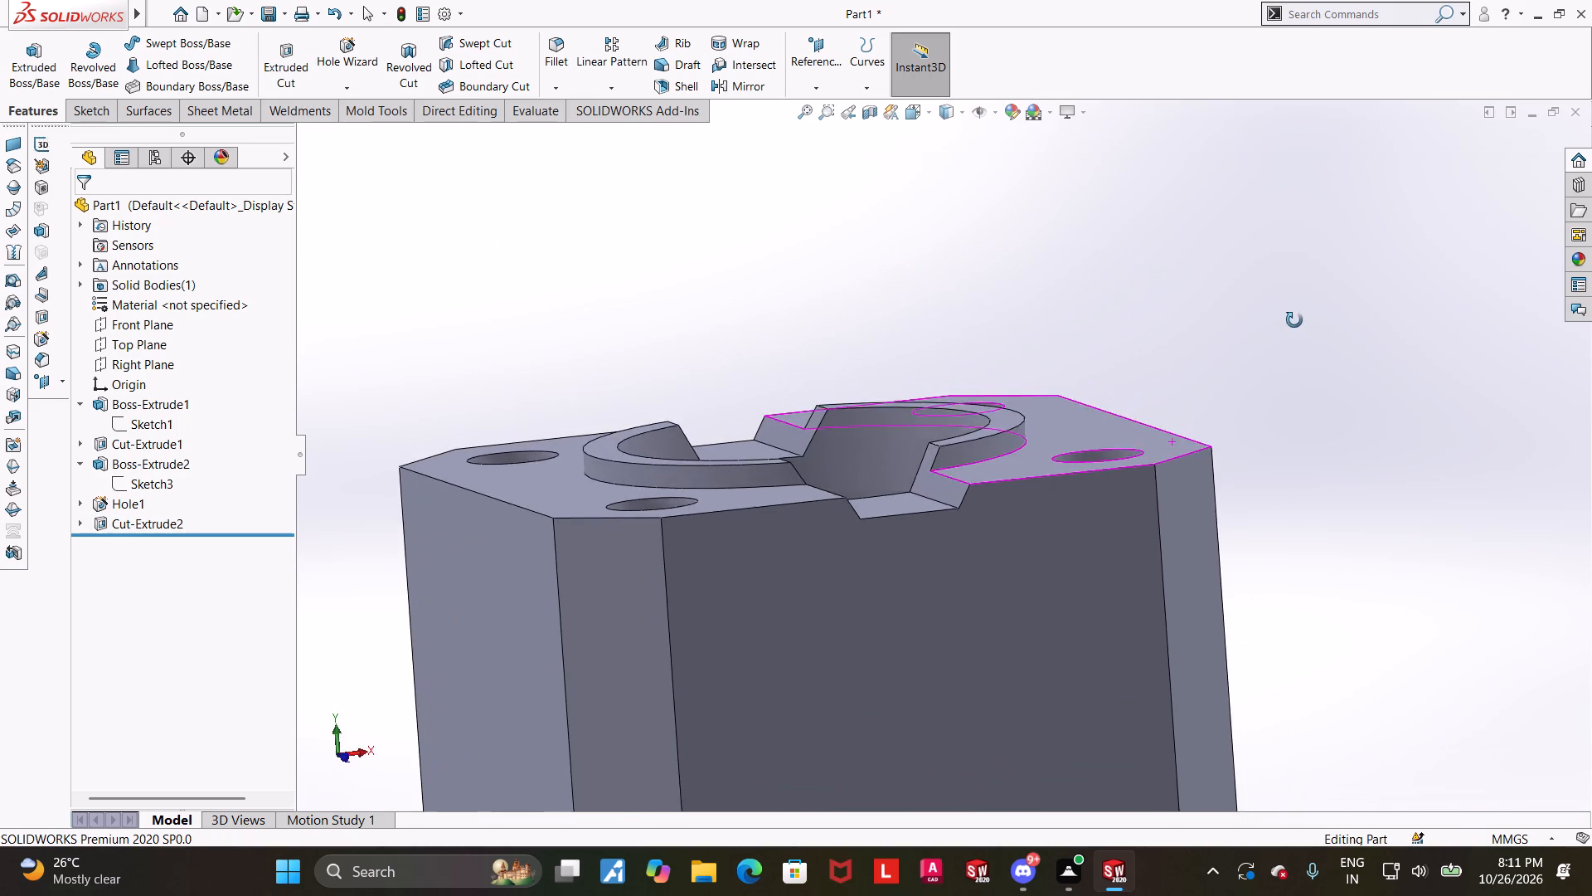
{"action": "middle_click_drag", "start_coordinate": [1294, 320], "coordinate": [1312, 366]}
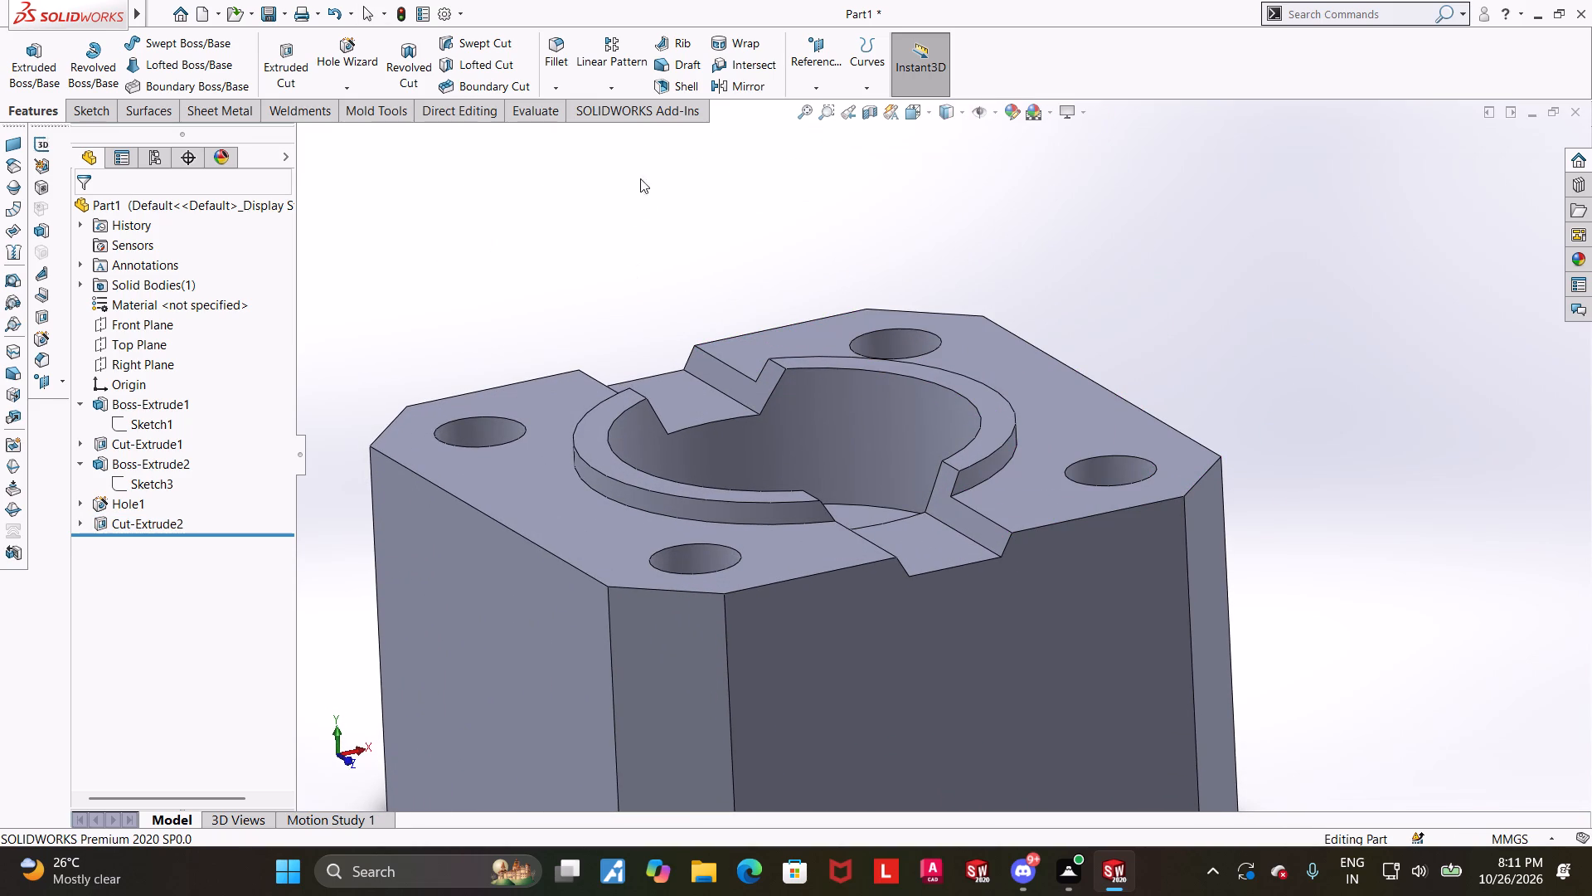
{"action": "left_click", "coordinate": [905, 114]}
{"action": "left_click", "coordinate": [667, 465]}
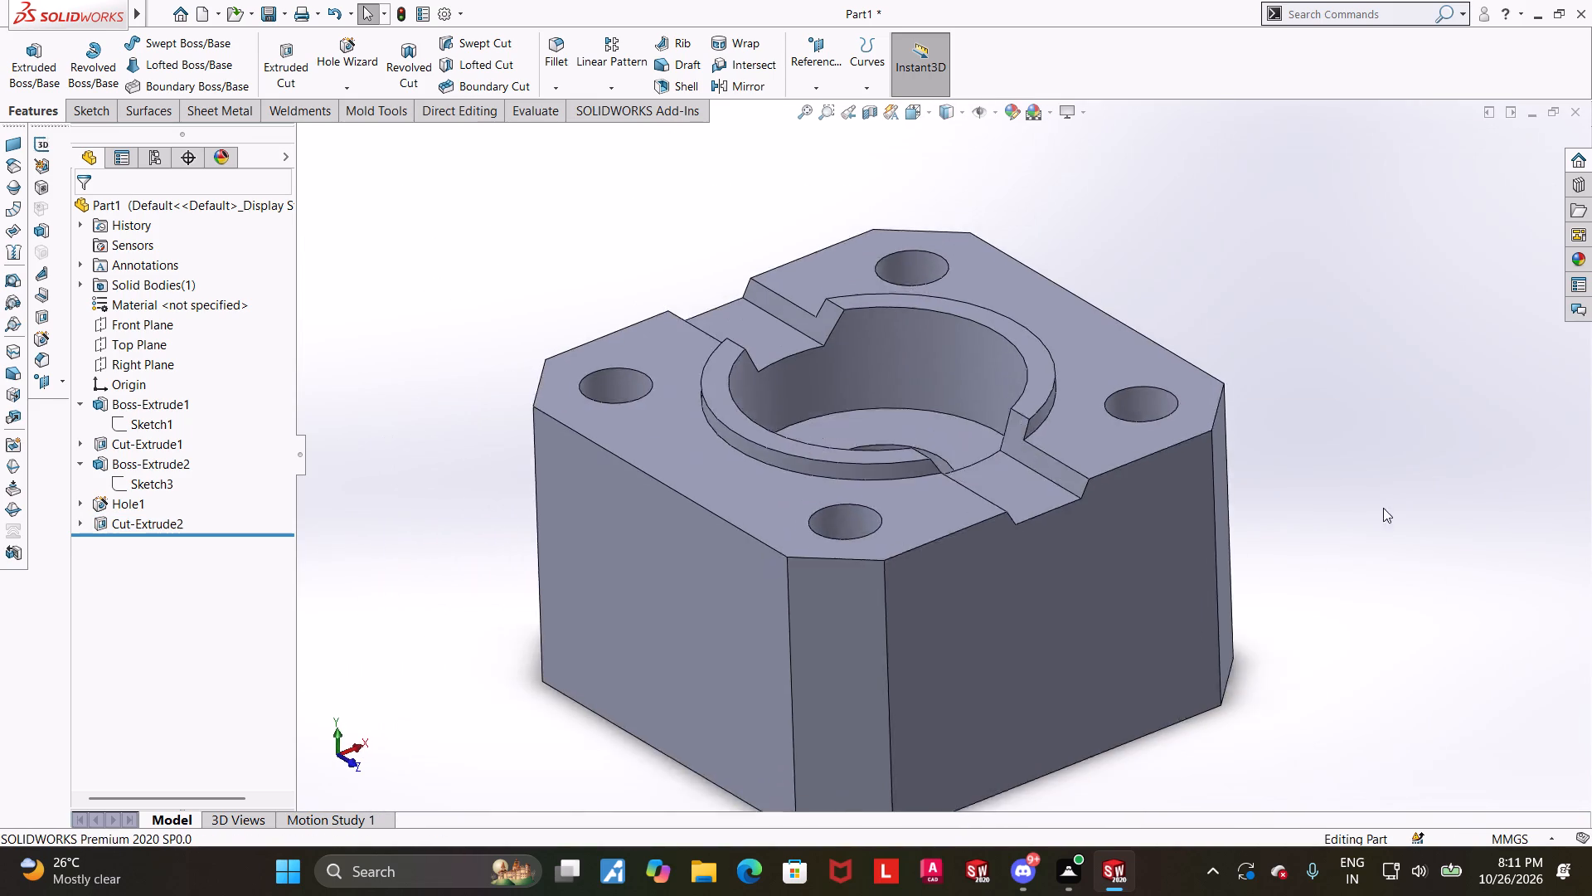
{"action": "scroll", "coordinate": [1271, 376], "scroll_direction": "up", "scroll_amount": 1}
{"action": "scroll", "coordinate": [1068, 314], "scroll_direction": "down", "scroll_amount": 1}
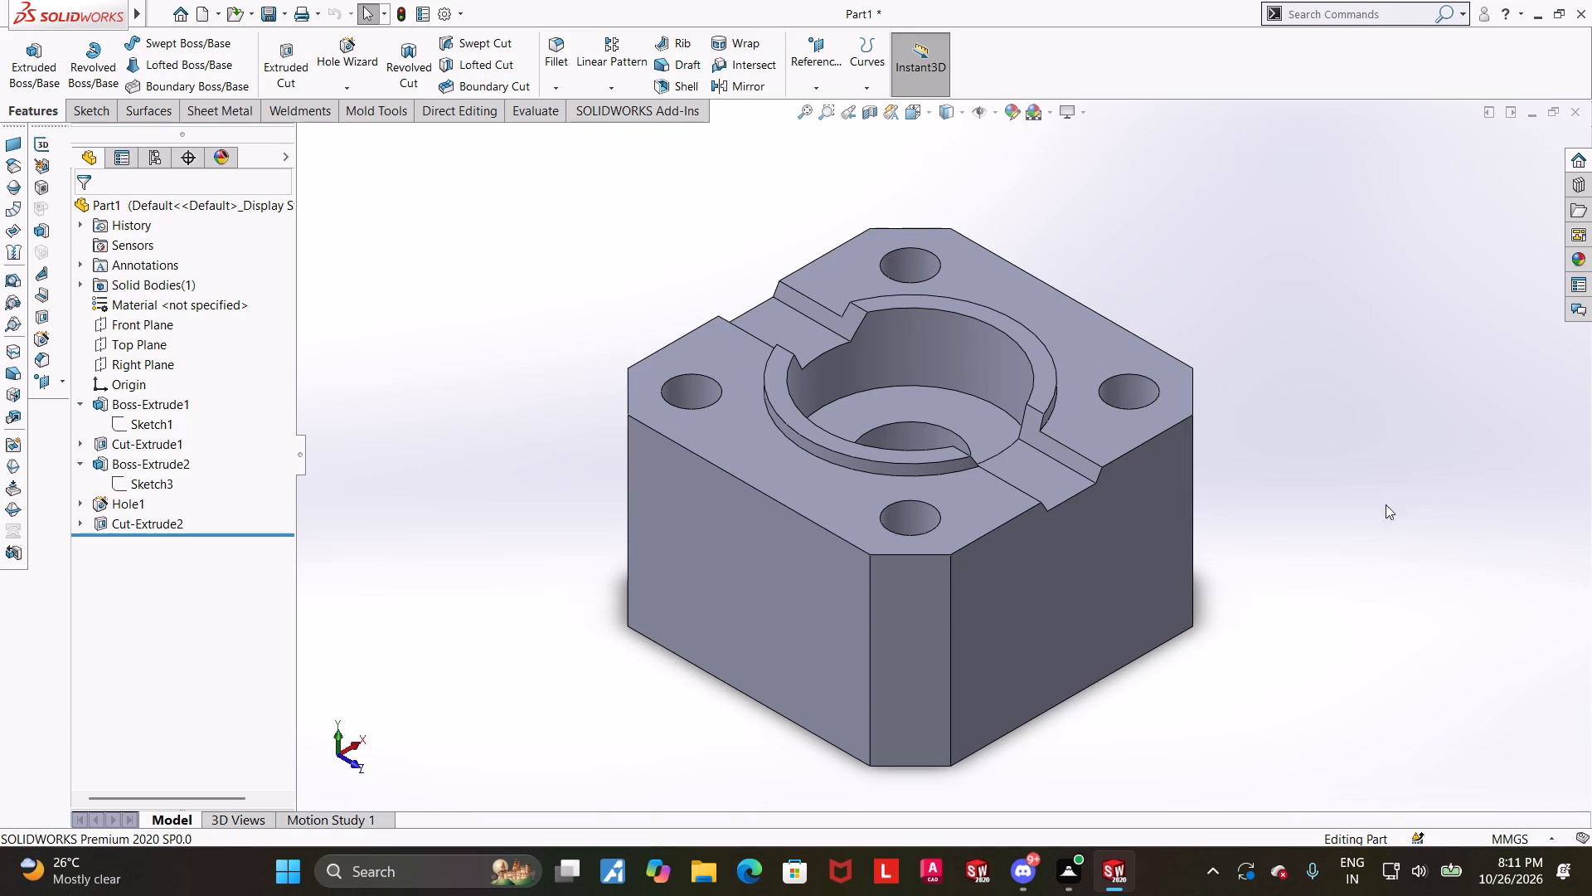
{"action": "middle_click_drag", "start_coordinate": [1328, 531], "coordinate": [1294, 414]}
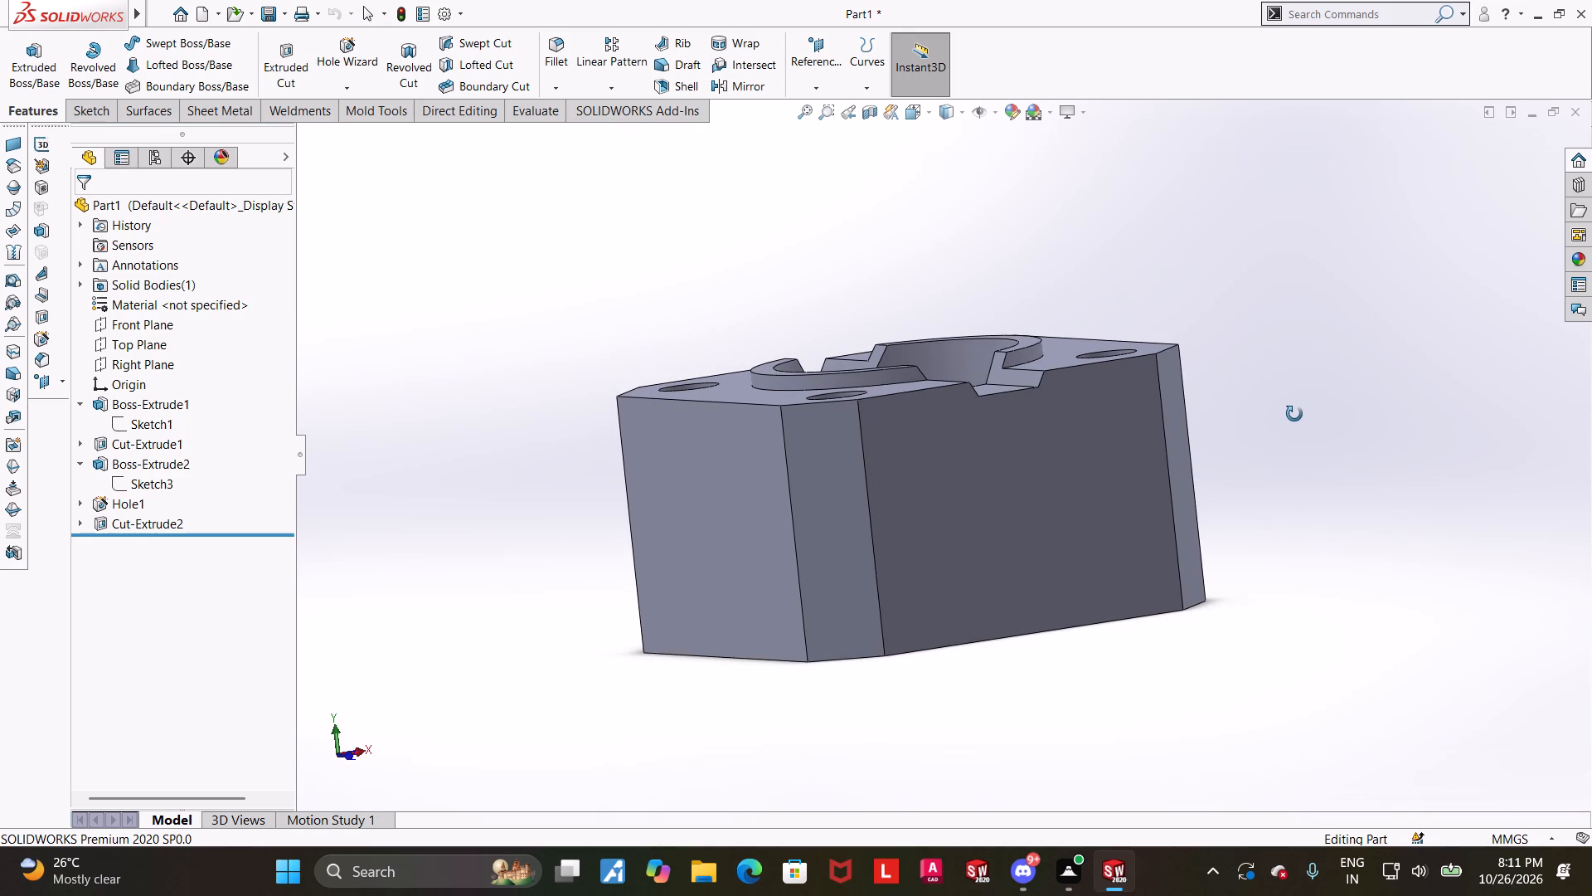
{"action": "middle_click_drag", "start_coordinate": [1294, 414], "coordinate": [1289, 392]}
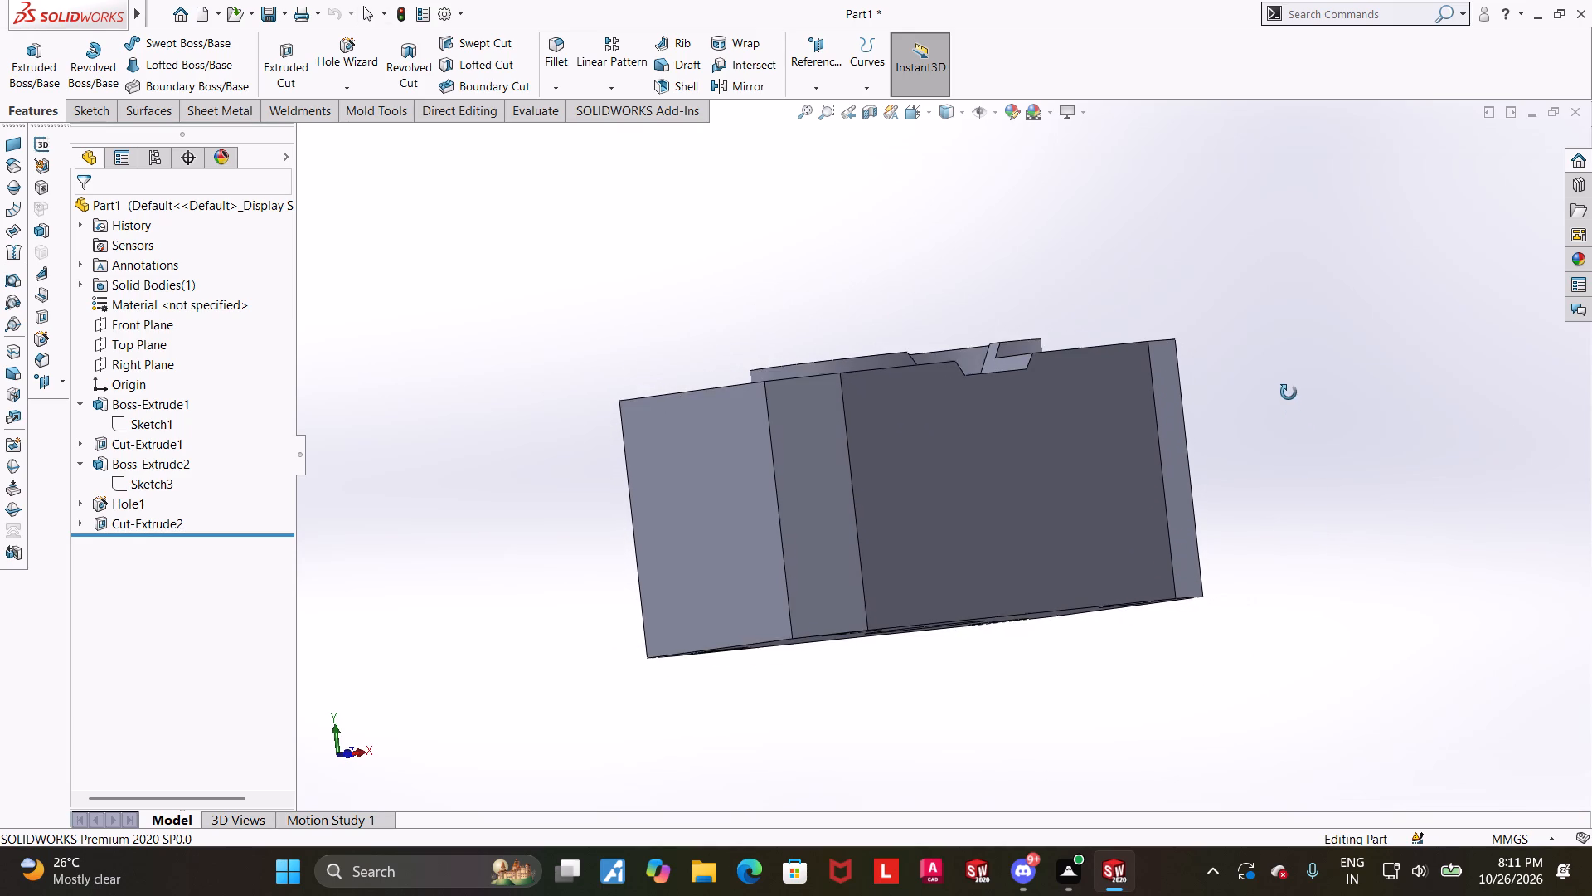
{"action": "middle_click_drag", "start_coordinate": [1289, 392], "coordinate": [1287, 402]}
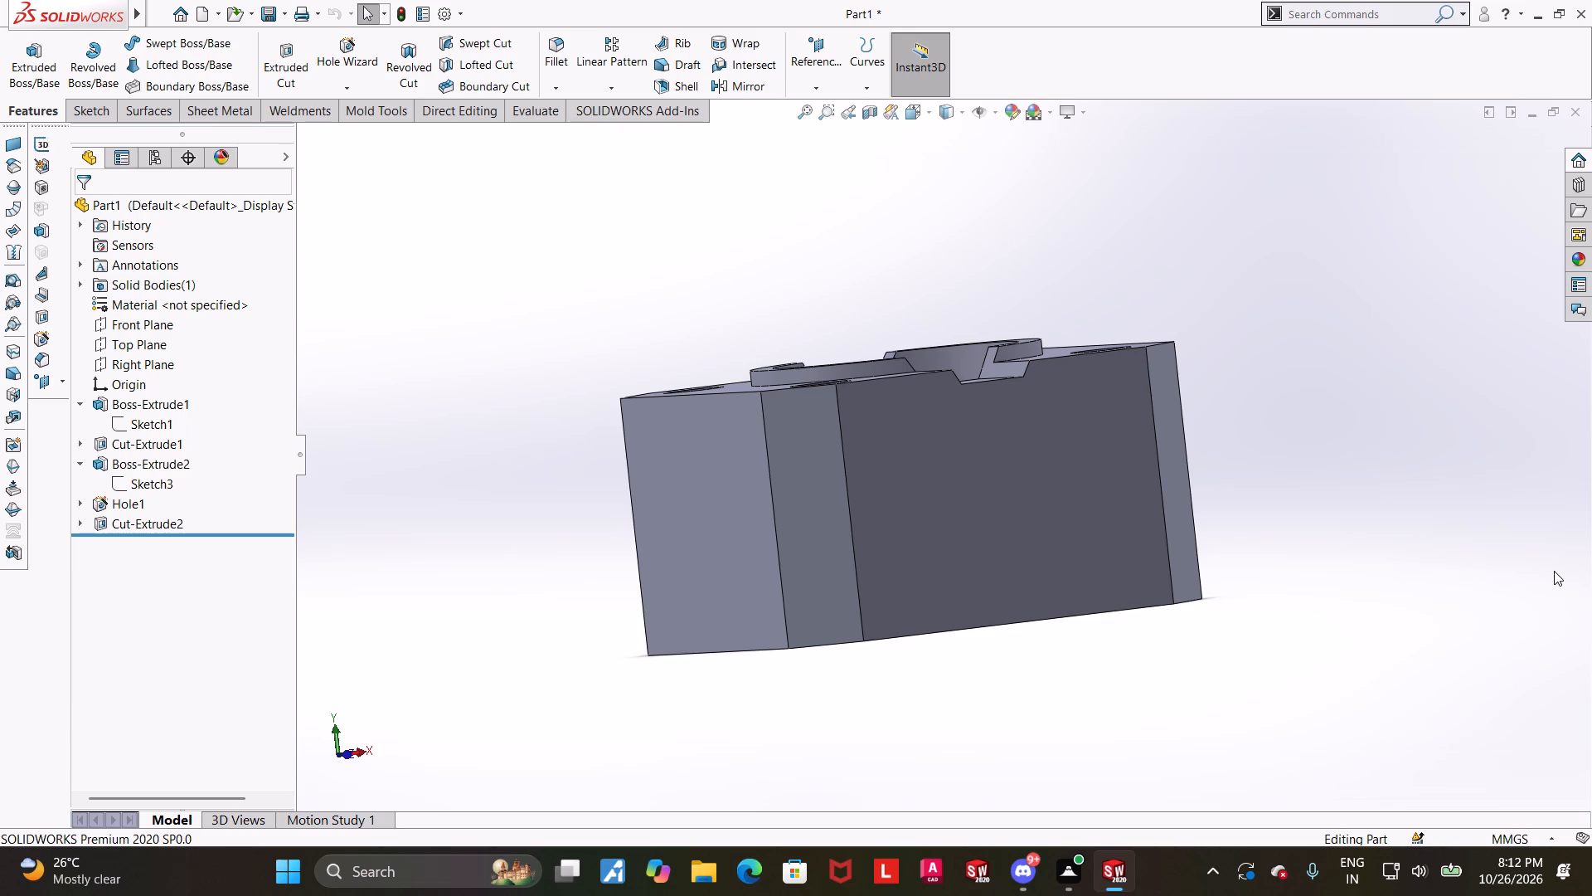
{"action": "scroll", "coordinate": [1591, 558], "scroll_direction": "up", "scroll_amount": 2}
{"action": "scroll", "coordinate": [1201, 479], "scroll_direction": "up", "scroll_amount": 2}
Start a sketch on the block's bottom face and draw a circle about 80 mm in diameter centred on the origin.
{"action": "middle_click_drag", "start_coordinate": [937, 621], "coordinate": [915, 441]}
{"action": "left_click", "coordinate": [973, 532]}
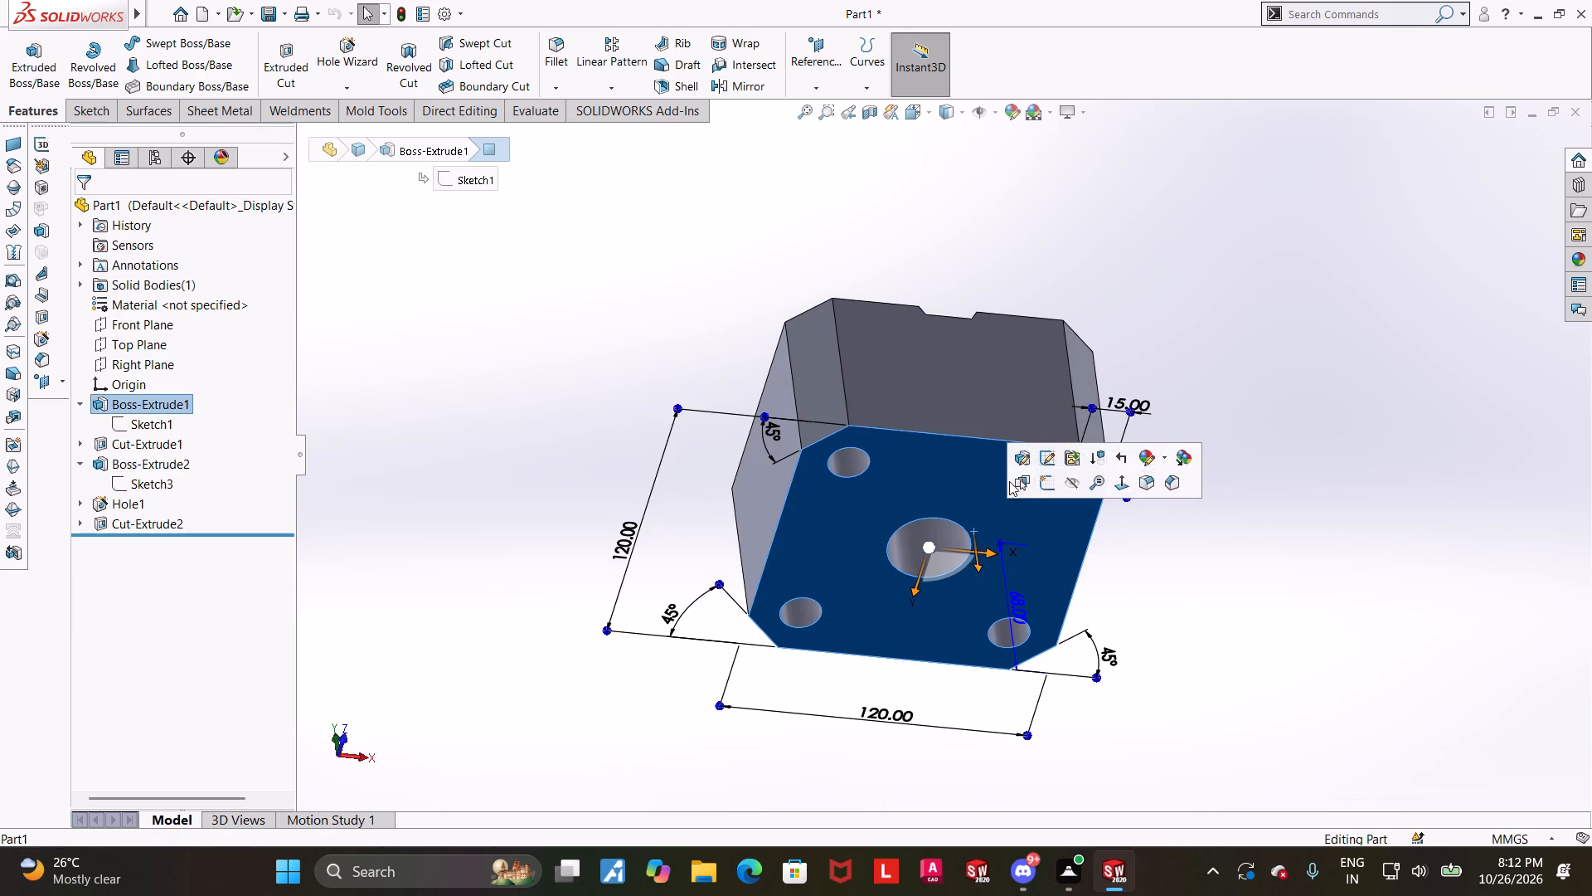
{"action": "left_click", "coordinate": [1035, 480]}
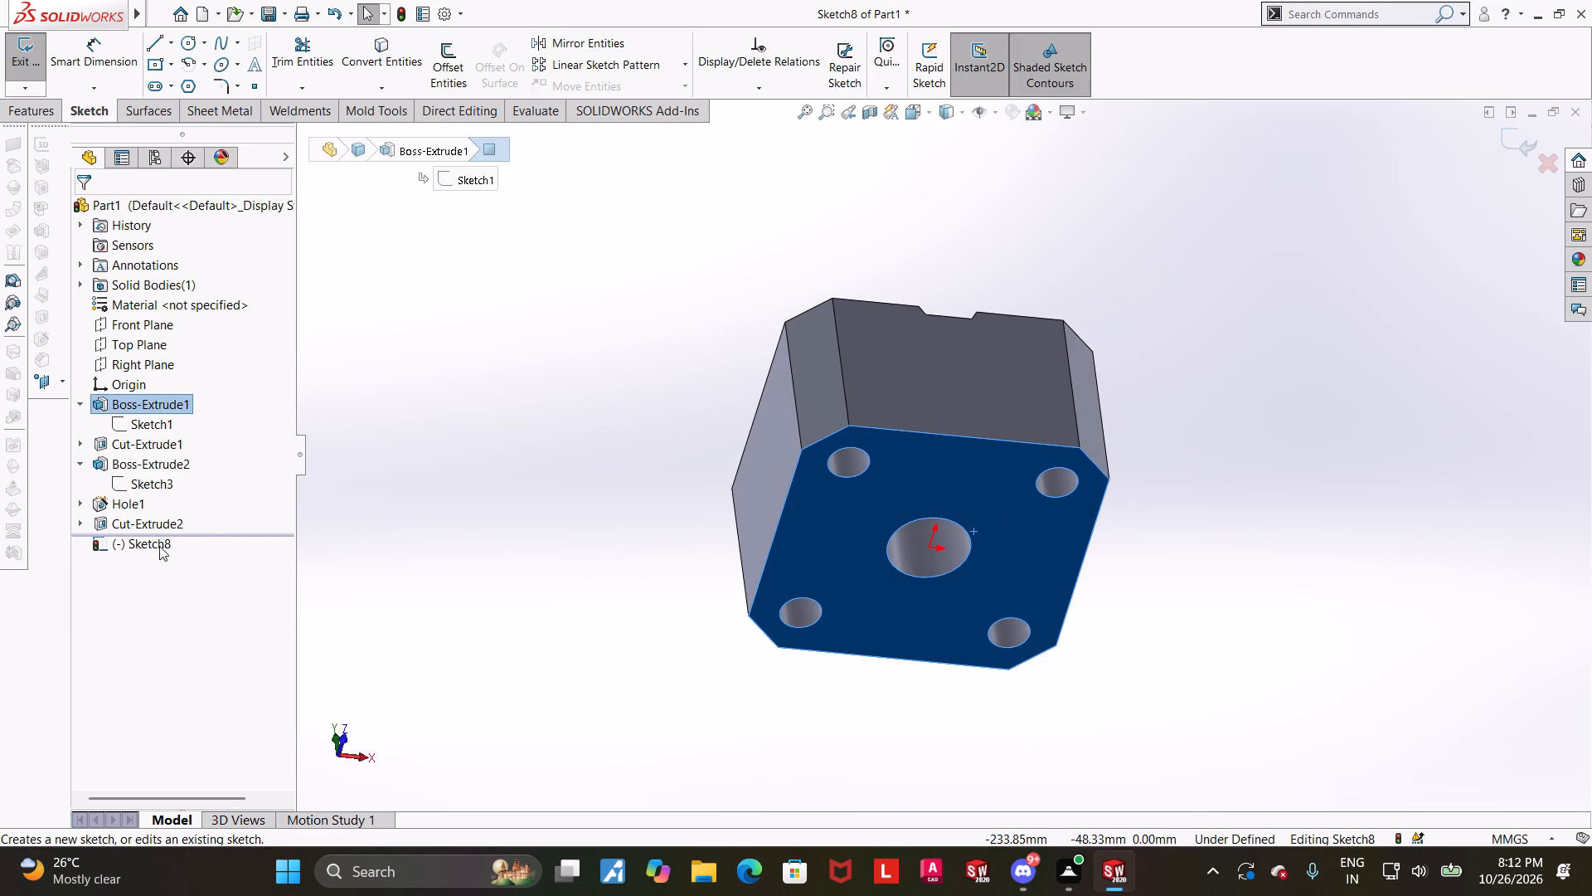
{"action": "left_click", "coordinate": [158, 546]}
{"action": "left_click", "coordinate": [202, 511]}
{"action": "left_click", "coordinate": [192, 42]}
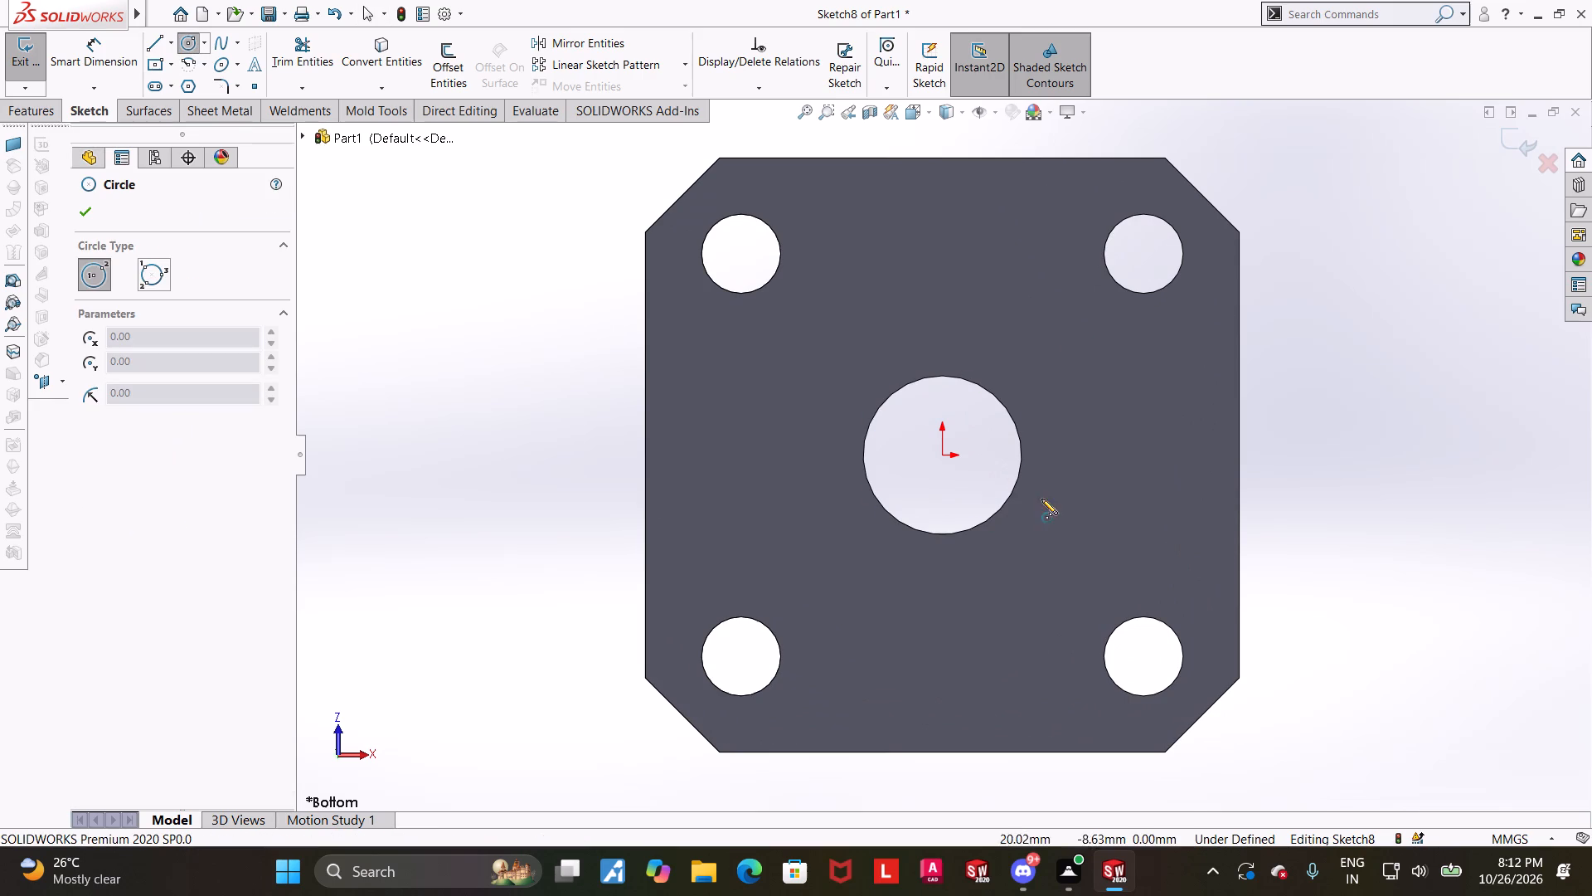
{"action": "left_click", "coordinate": [943, 455]}
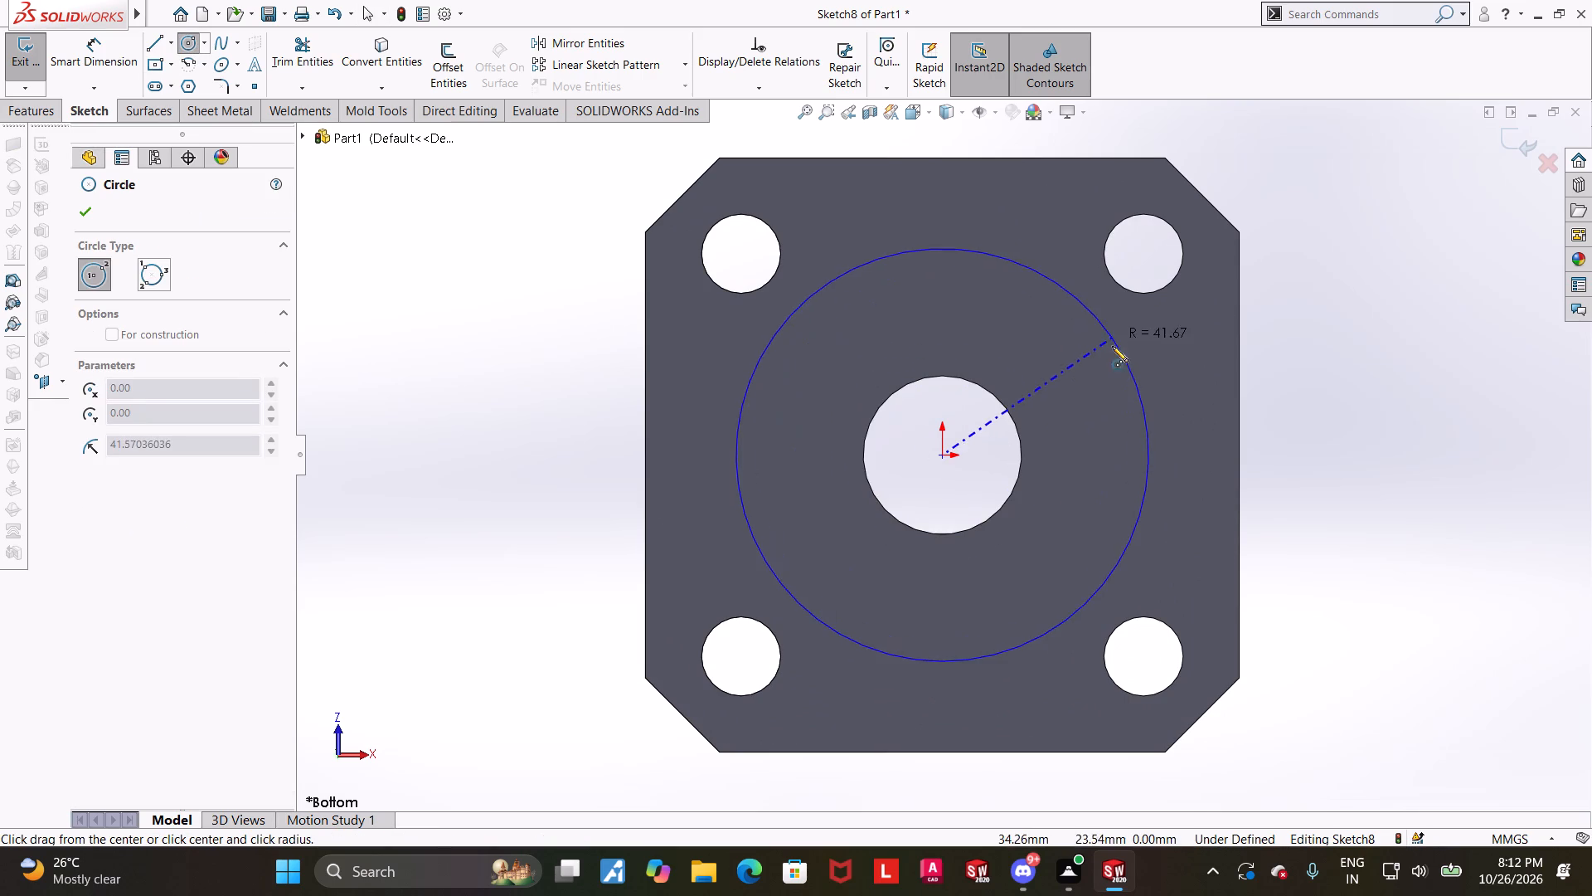
{"action": "left_click", "coordinate": [1112, 353]}
{"action": "key", "text": "Escape"}
Dimension the circle's diameter to 80 mm.
{"action": "left_click", "coordinate": [115, 46]}
{"action": "scroll", "coordinate": [863, 382], "scroll_direction": "up", "scroll_amount": 1}
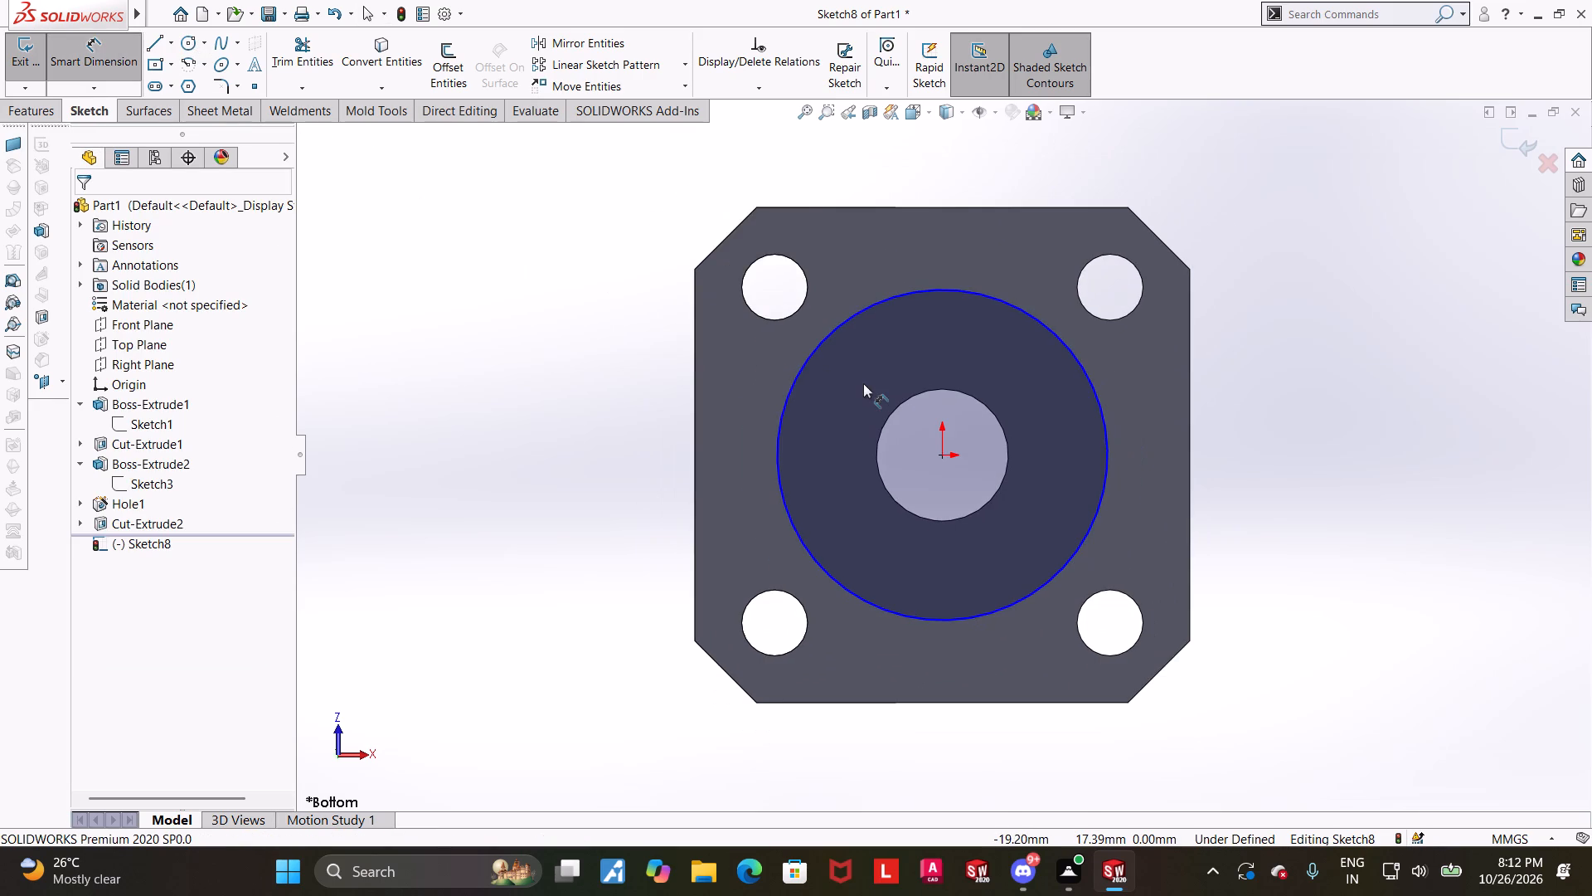
{"action": "scroll", "coordinate": [863, 383], "scroll_direction": "up", "scroll_amount": 1}
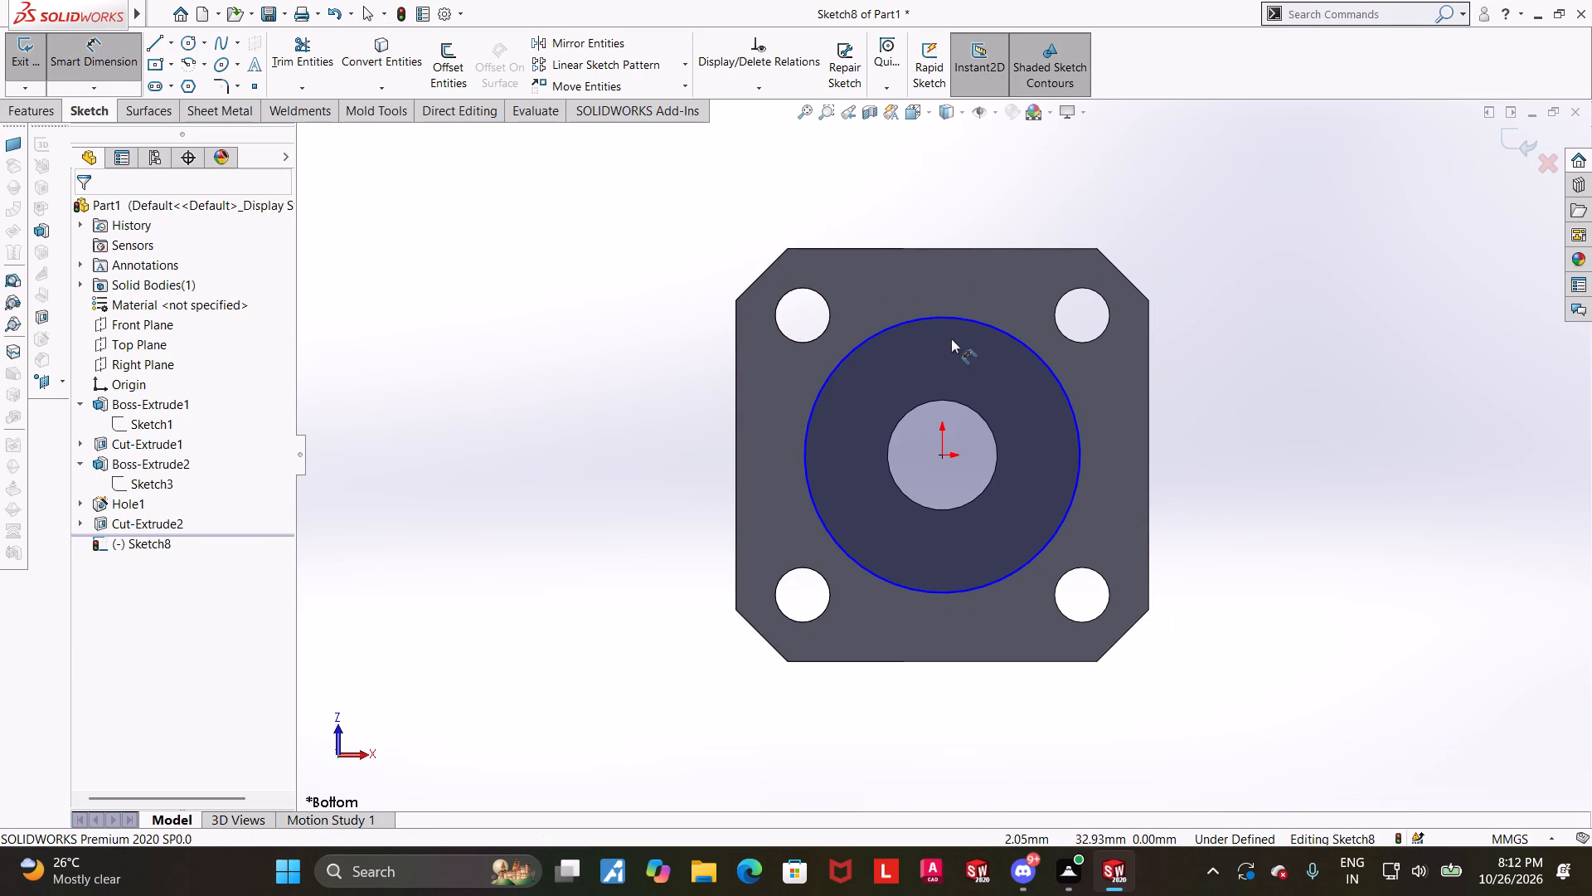
{"action": "left_click", "coordinate": [962, 322]}
{"action": "left_click", "coordinate": [955, 226]}
{"action": "type", "text": "80"}
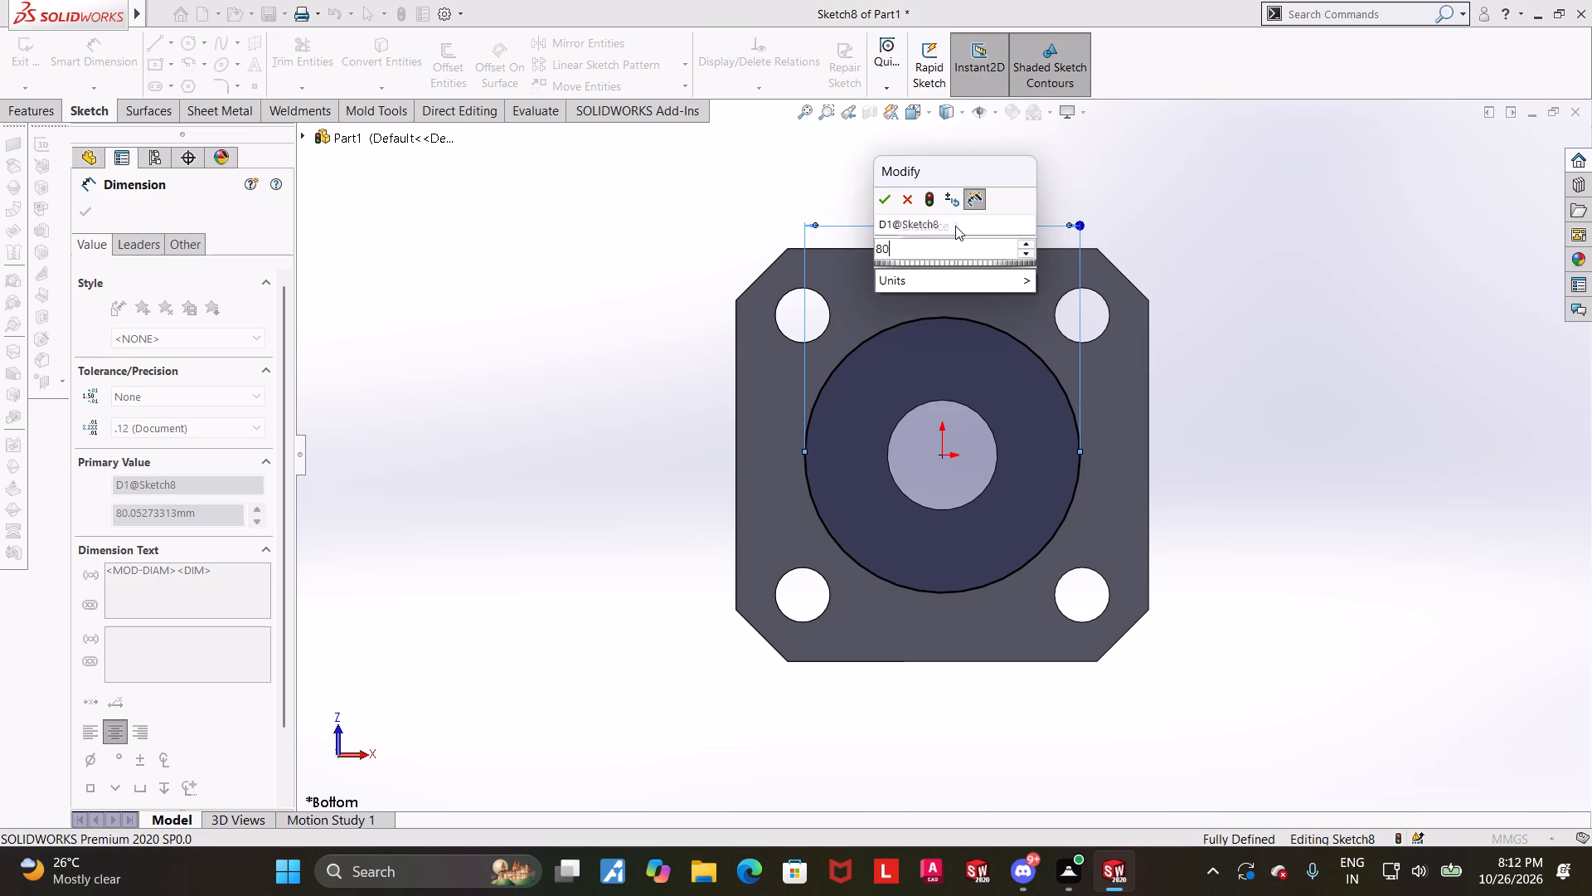
{"action": "key", "text": "Return"}
{"action": "key", "text": "Escape"}
{"action": "left_click", "coordinate": [1447, 335]}
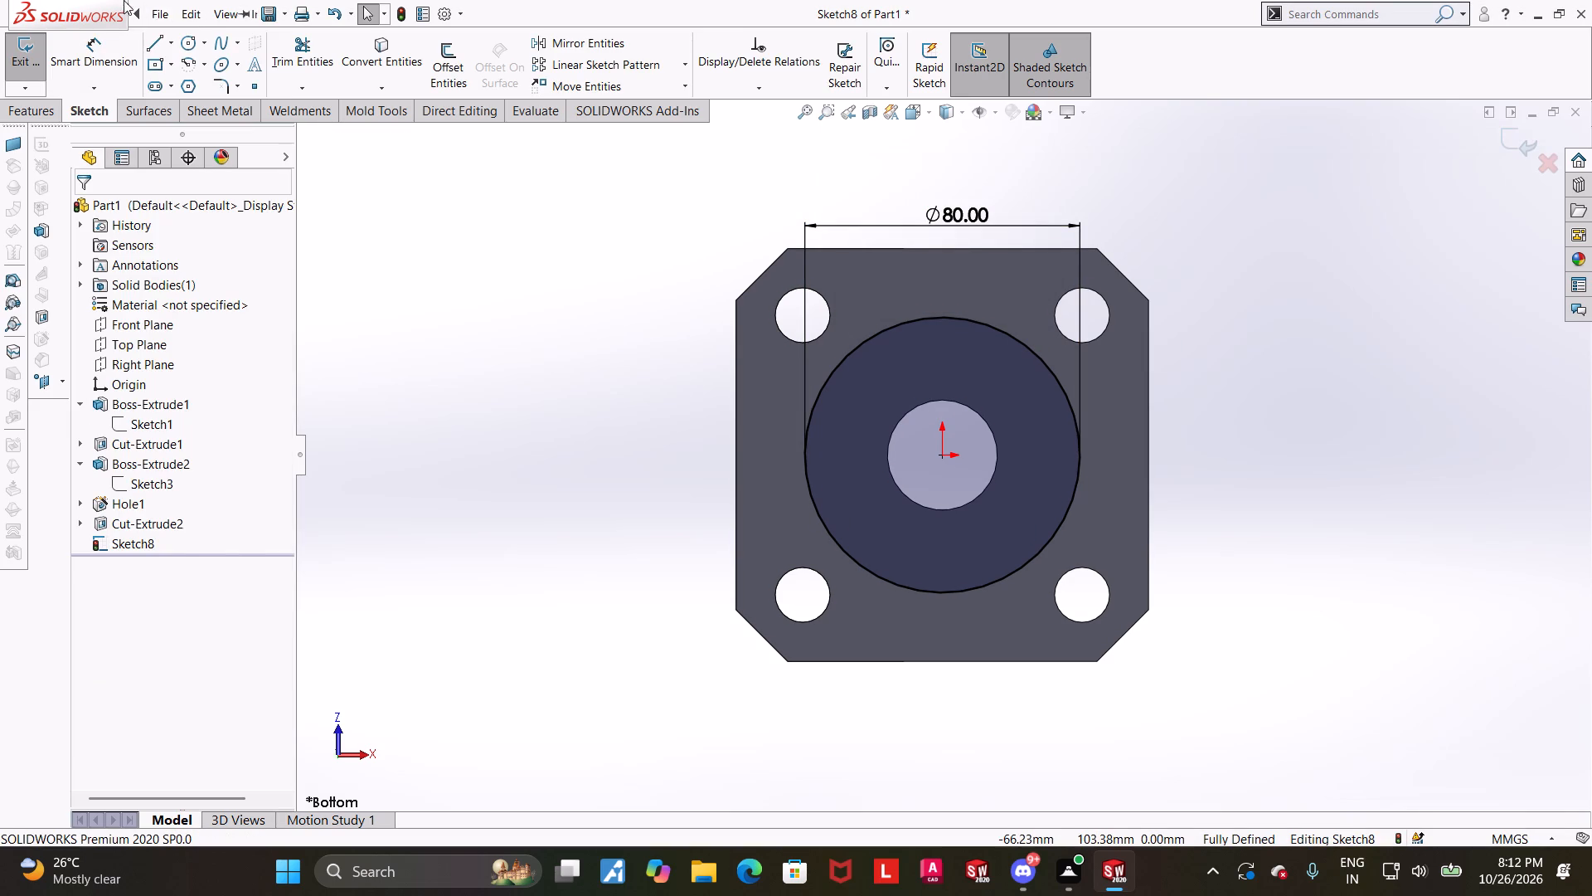
{"action": "key", "text": "Escape"}
Convert the circular edge of the central hole into the bottom-face sketch.
{"action": "left_click", "coordinate": [410, 41]}
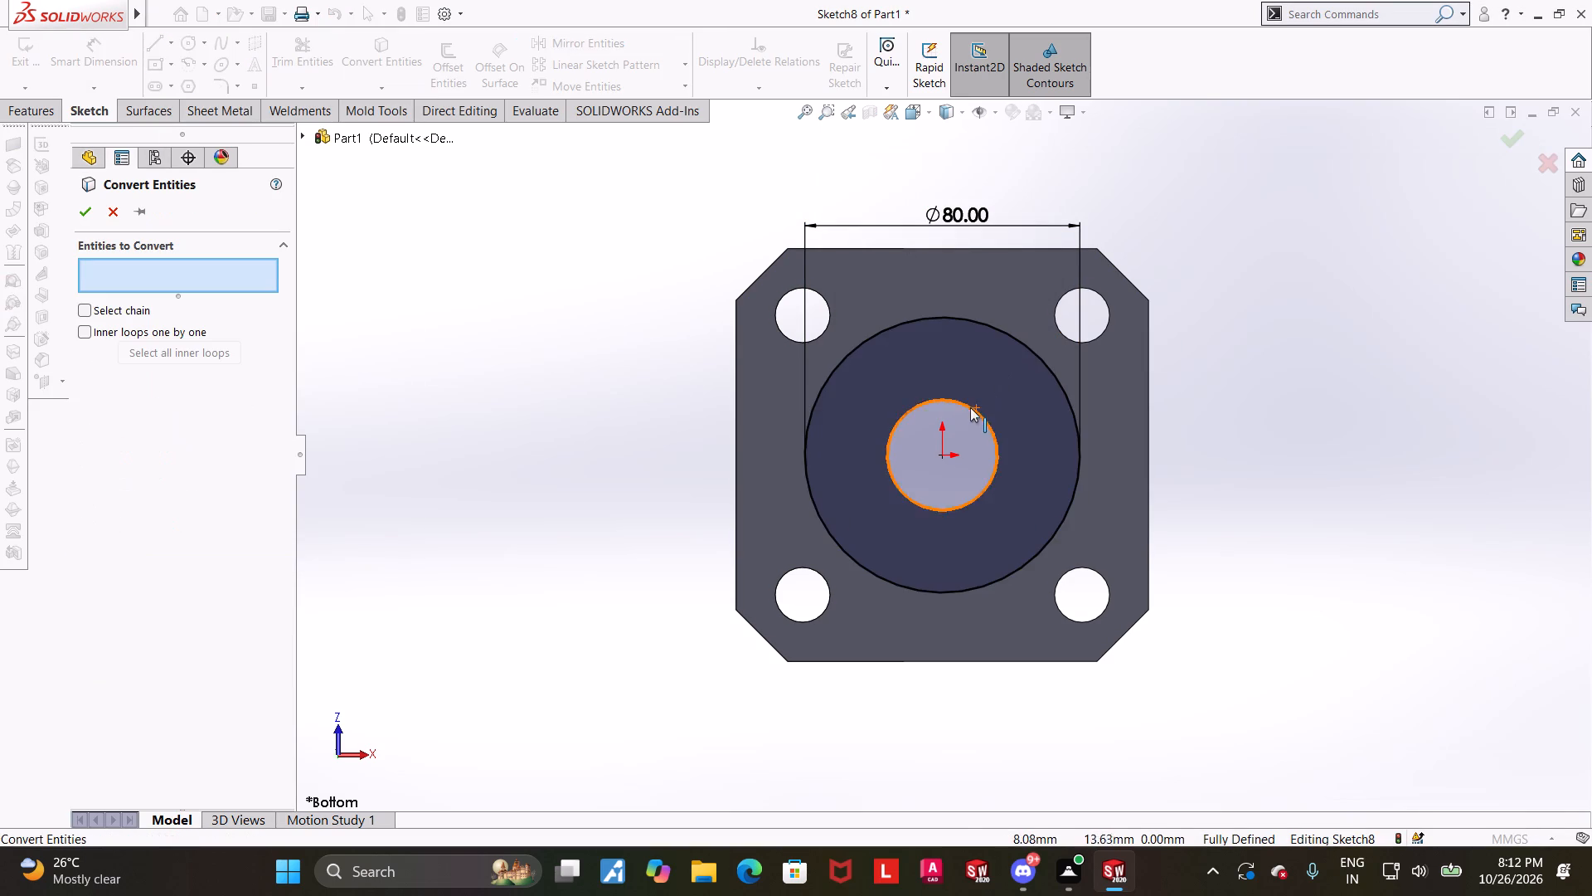
{"action": "left_click", "coordinate": [970, 406]}
{"action": "left_click", "coordinate": [82, 213]}
{"action": "left_click", "coordinate": [565, 463]}
Finish the sketch and extrude the ring between the two circles as a 12 mm blind boss, merged with the block.
{"action": "middle_click_drag", "start_coordinate": [1131, 411], "coordinate": [1131, 442]}
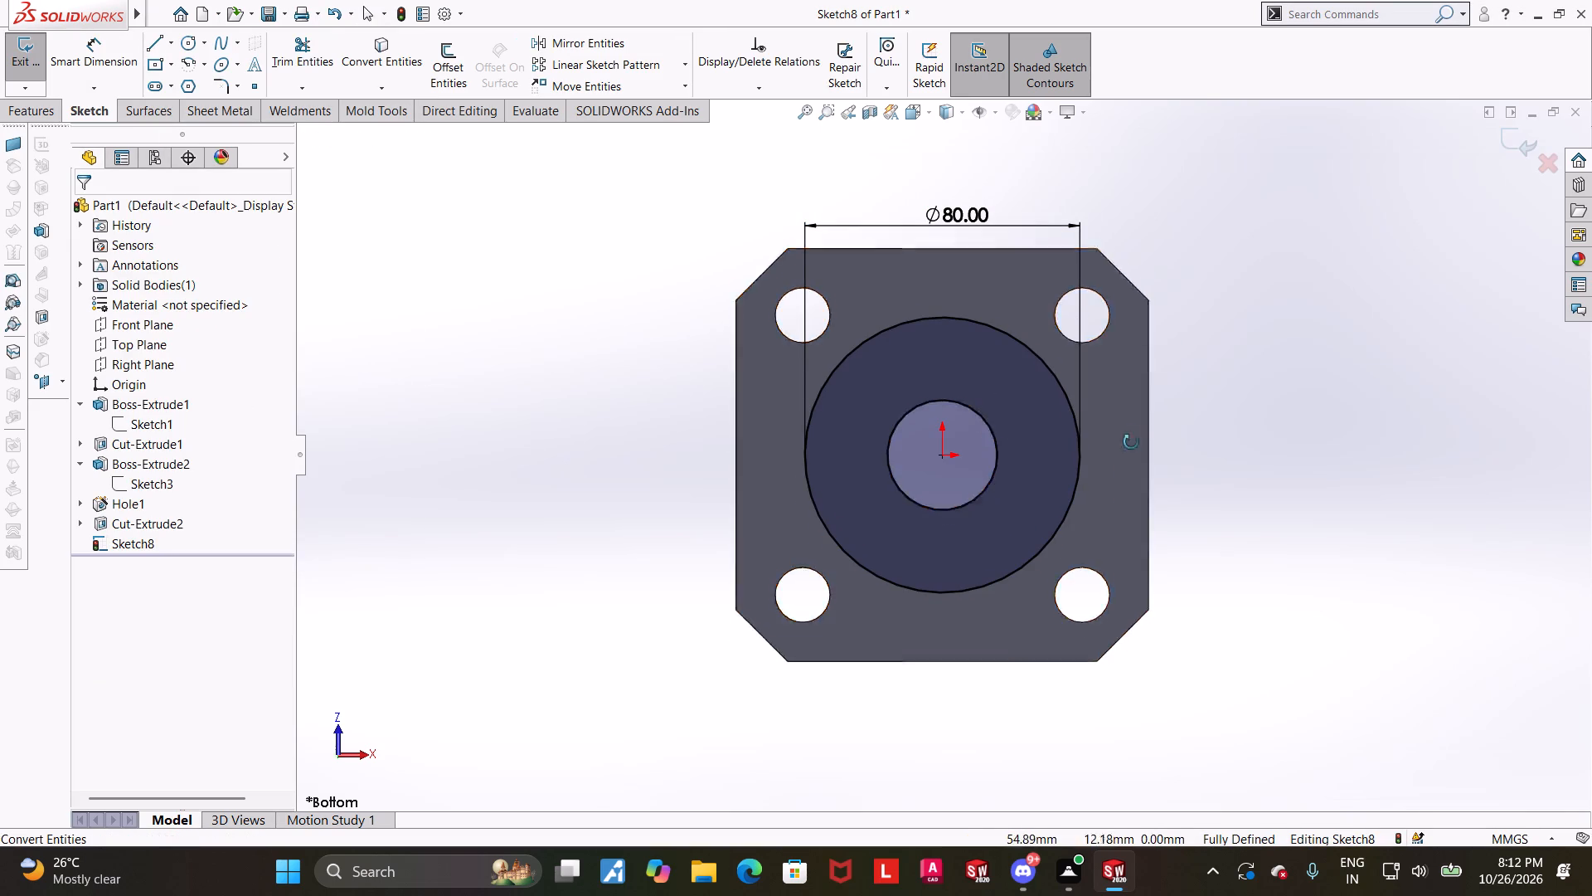
{"action": "middle_click_drag", "start_coordinate": [1131, 442], "coordinate": [1125, 636]}
{"action": "left_click", "coordinate": [1509, 143]}
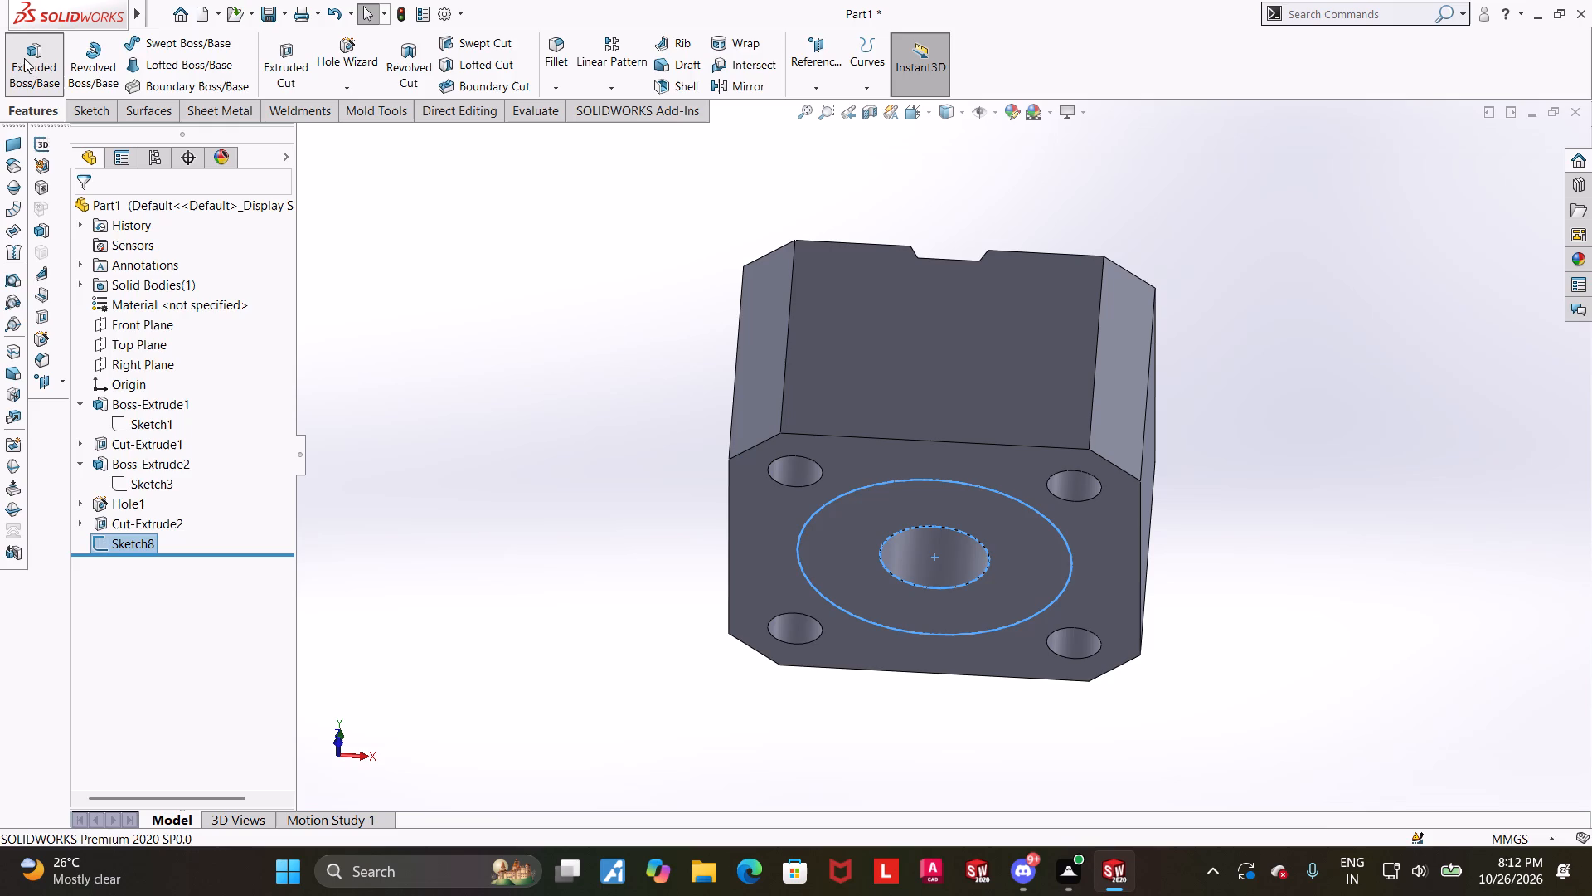
{"action": "left_click", "coordinate": [24, 58]}
{"action": "middle_click_drag", "start_coordinate": [486, 465], "coordinate": [488, 489]}
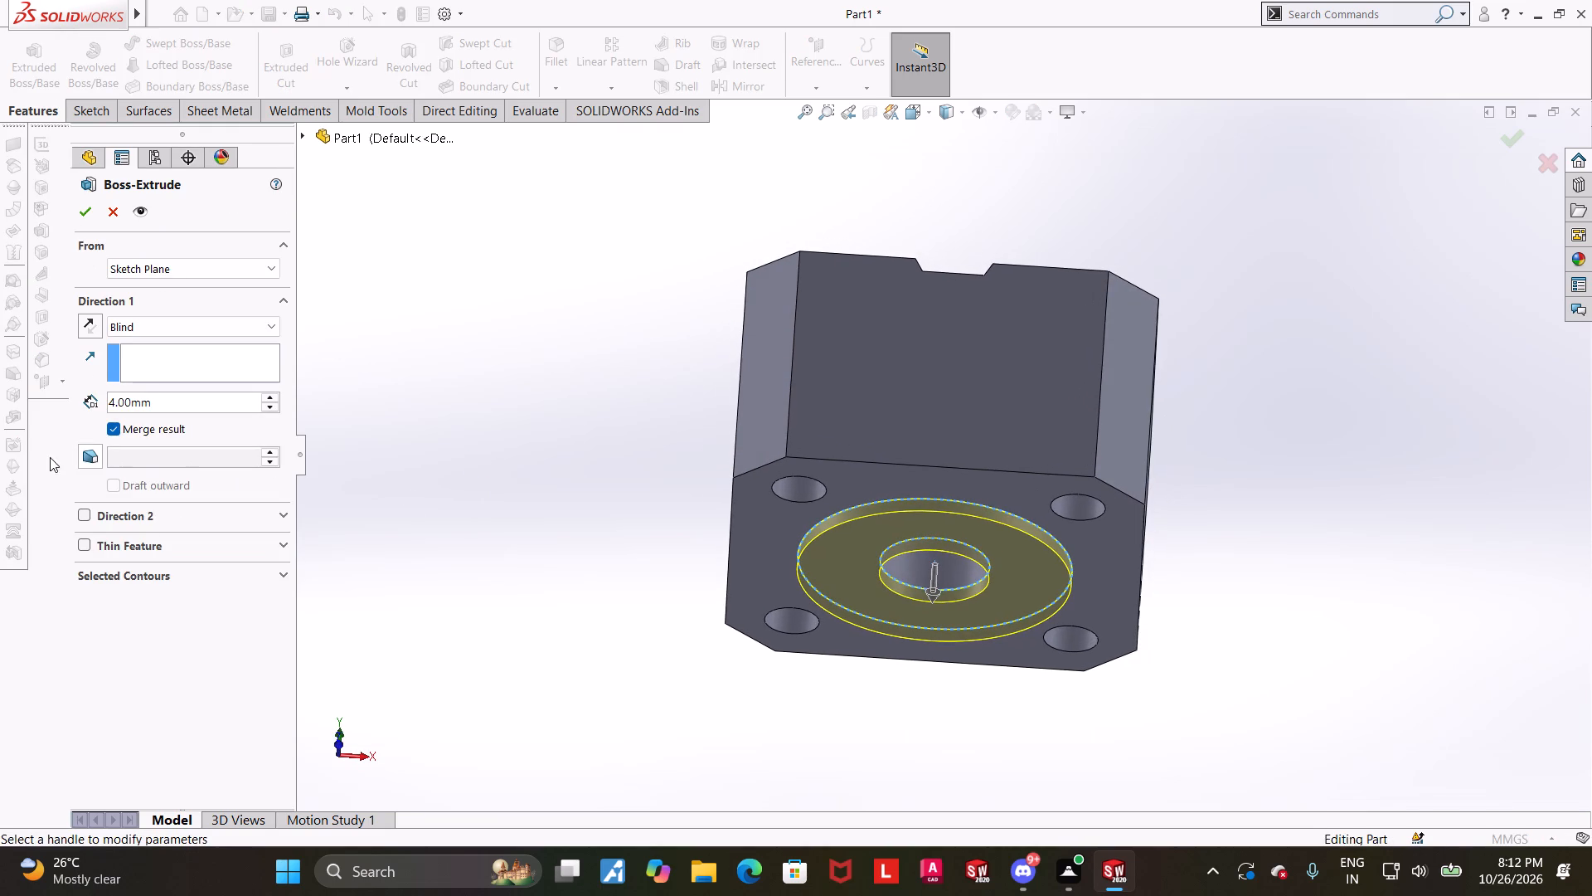
{"action": "left_click", "coordinate": [175, 399]}
{"action": "left_click_drag", "start_coordinate": [186, 402], "coordinate": [0, 390]}
{"action": "type", "text": "12"}
{"action": "key", "text": "Return"}
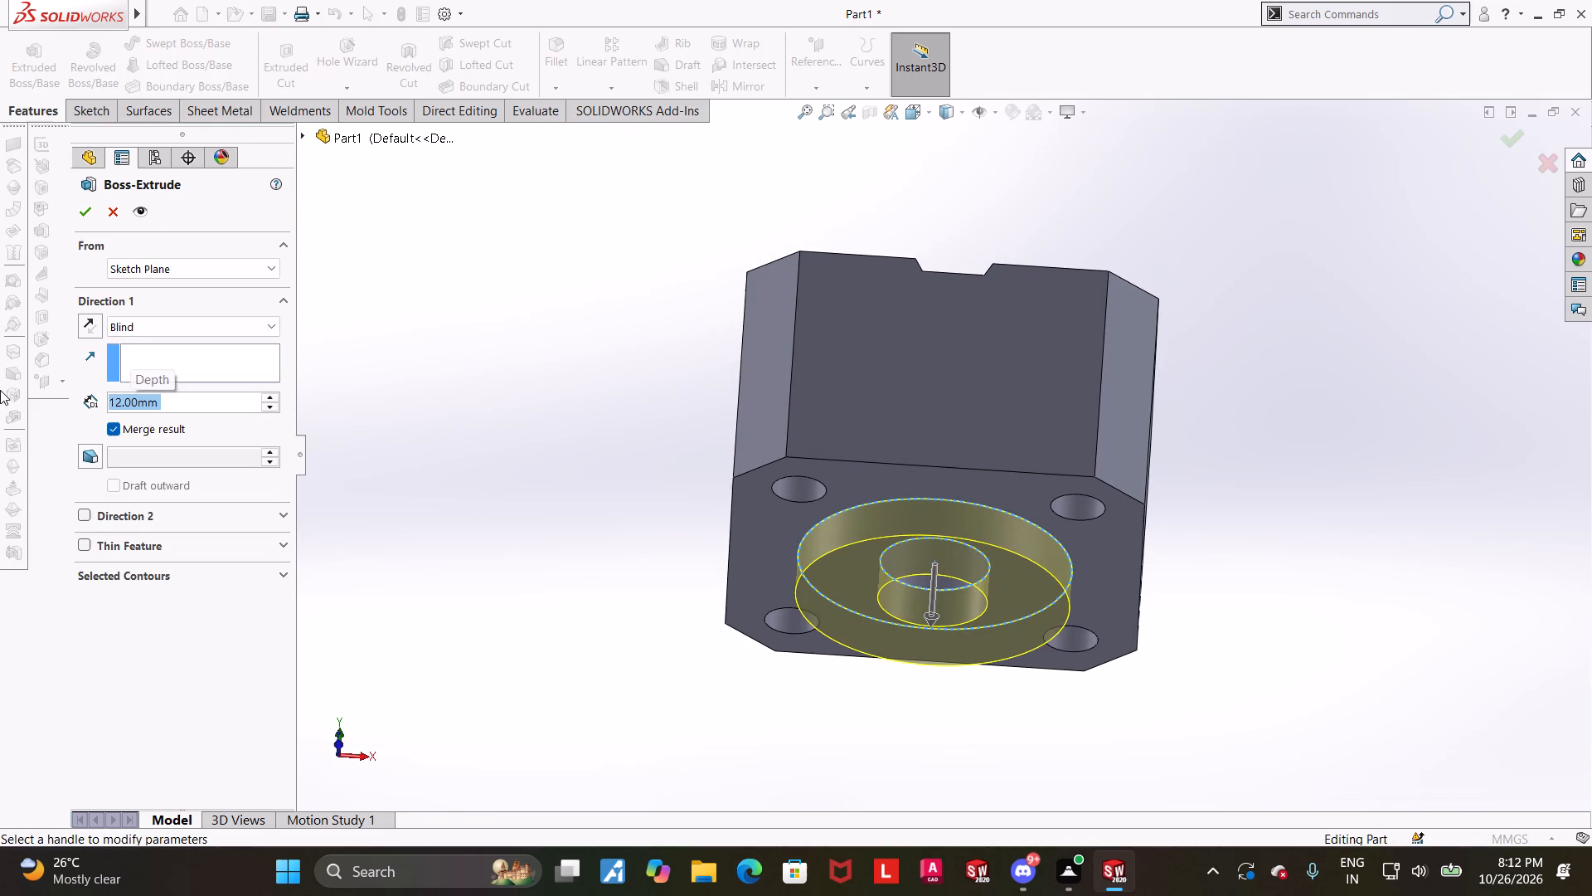
{"action": "left_click", "coordinate": [81, 212]}
{"action": "left_click", "coordinate": [1507, 587]}
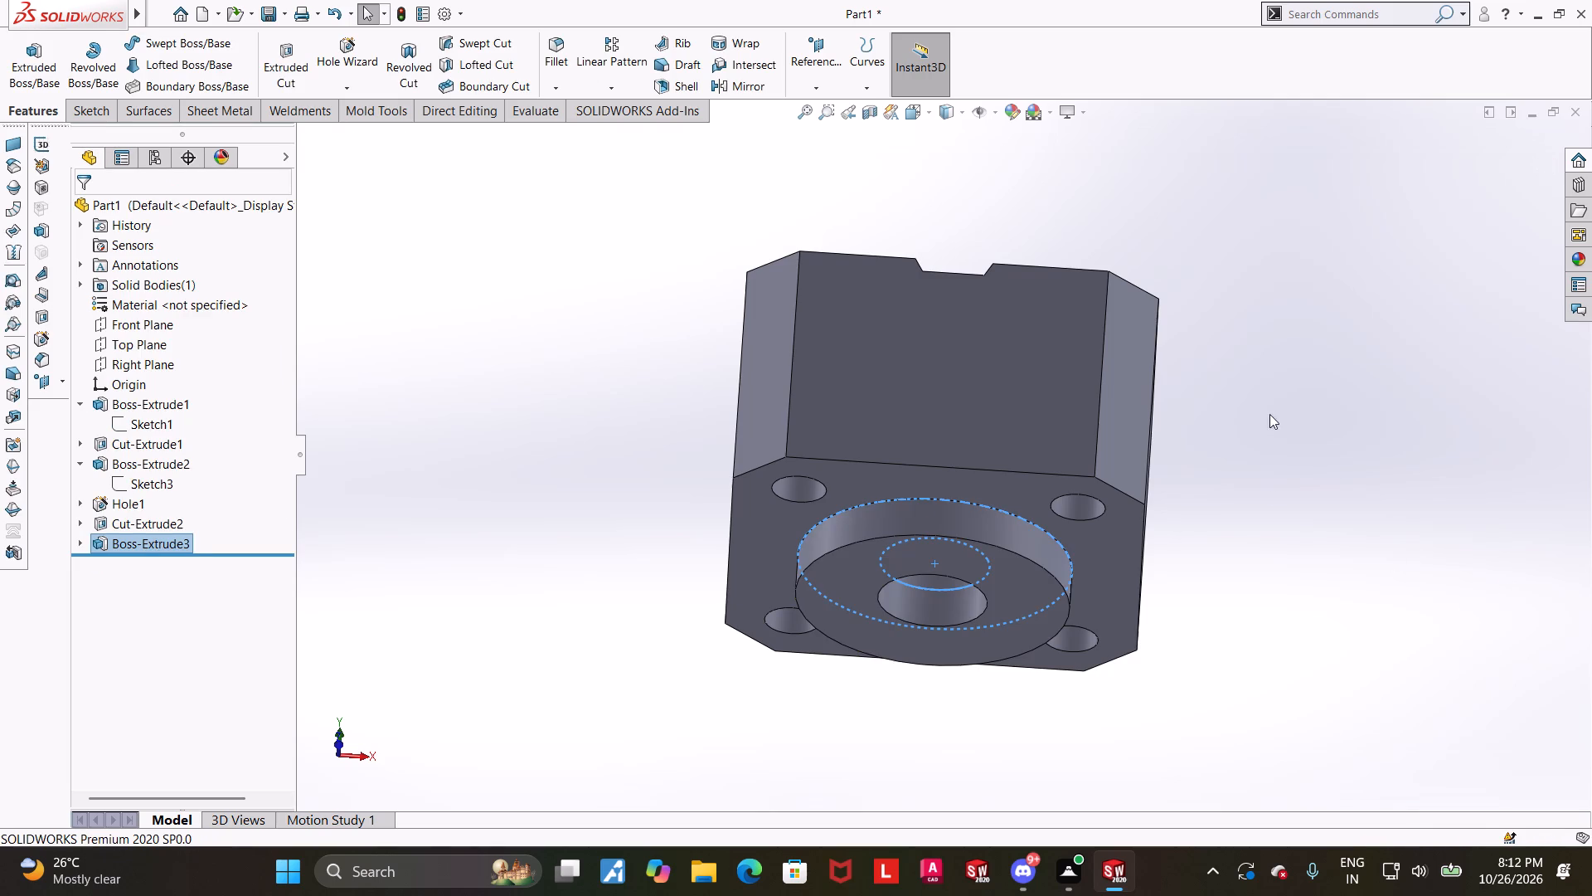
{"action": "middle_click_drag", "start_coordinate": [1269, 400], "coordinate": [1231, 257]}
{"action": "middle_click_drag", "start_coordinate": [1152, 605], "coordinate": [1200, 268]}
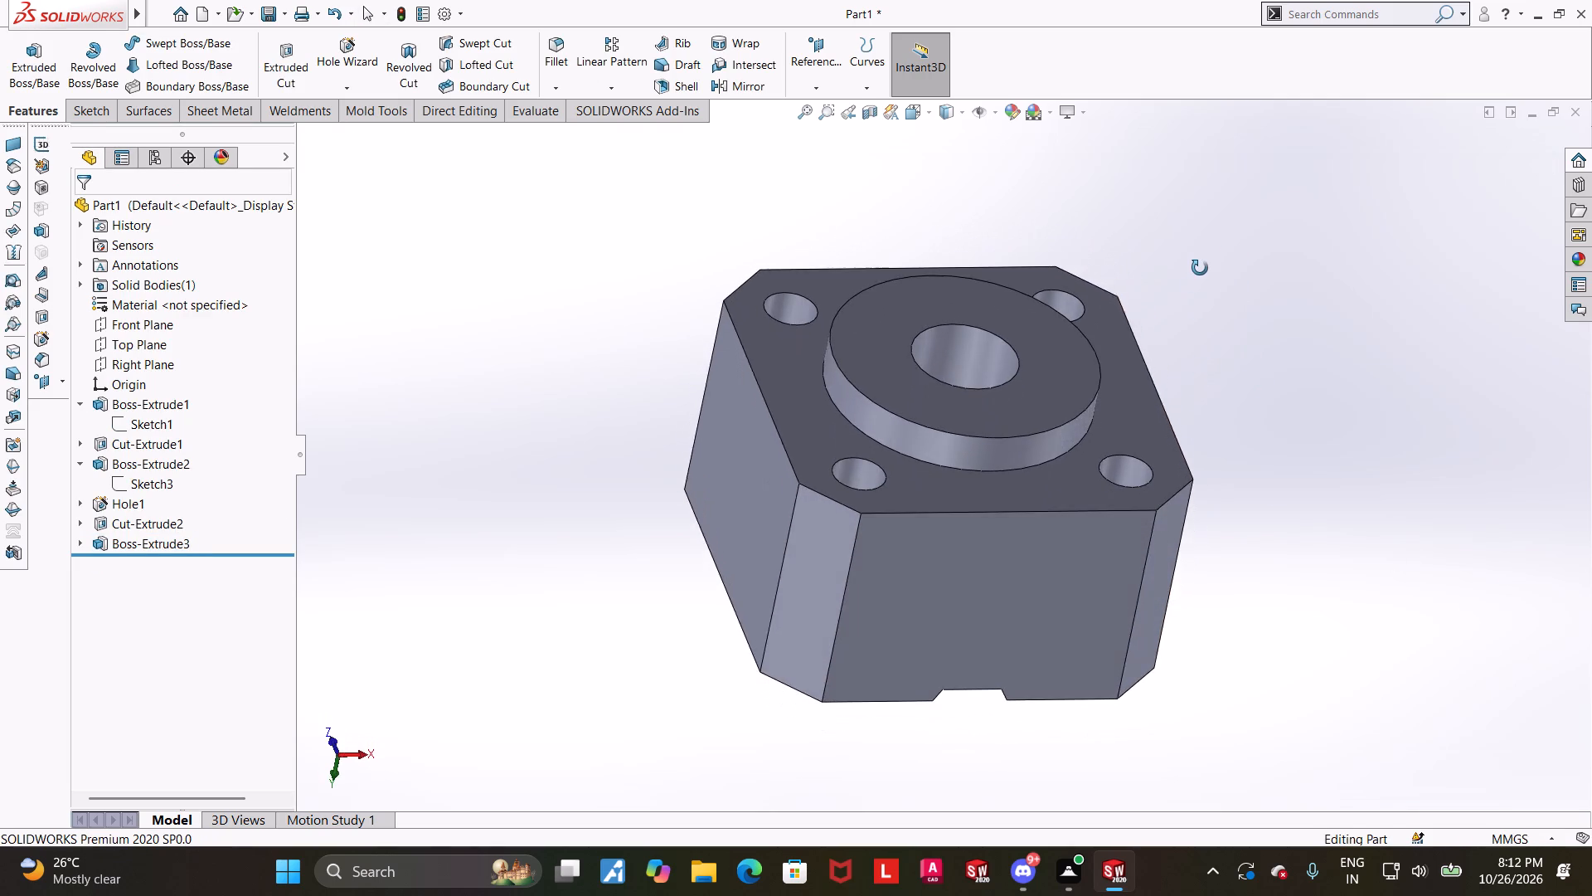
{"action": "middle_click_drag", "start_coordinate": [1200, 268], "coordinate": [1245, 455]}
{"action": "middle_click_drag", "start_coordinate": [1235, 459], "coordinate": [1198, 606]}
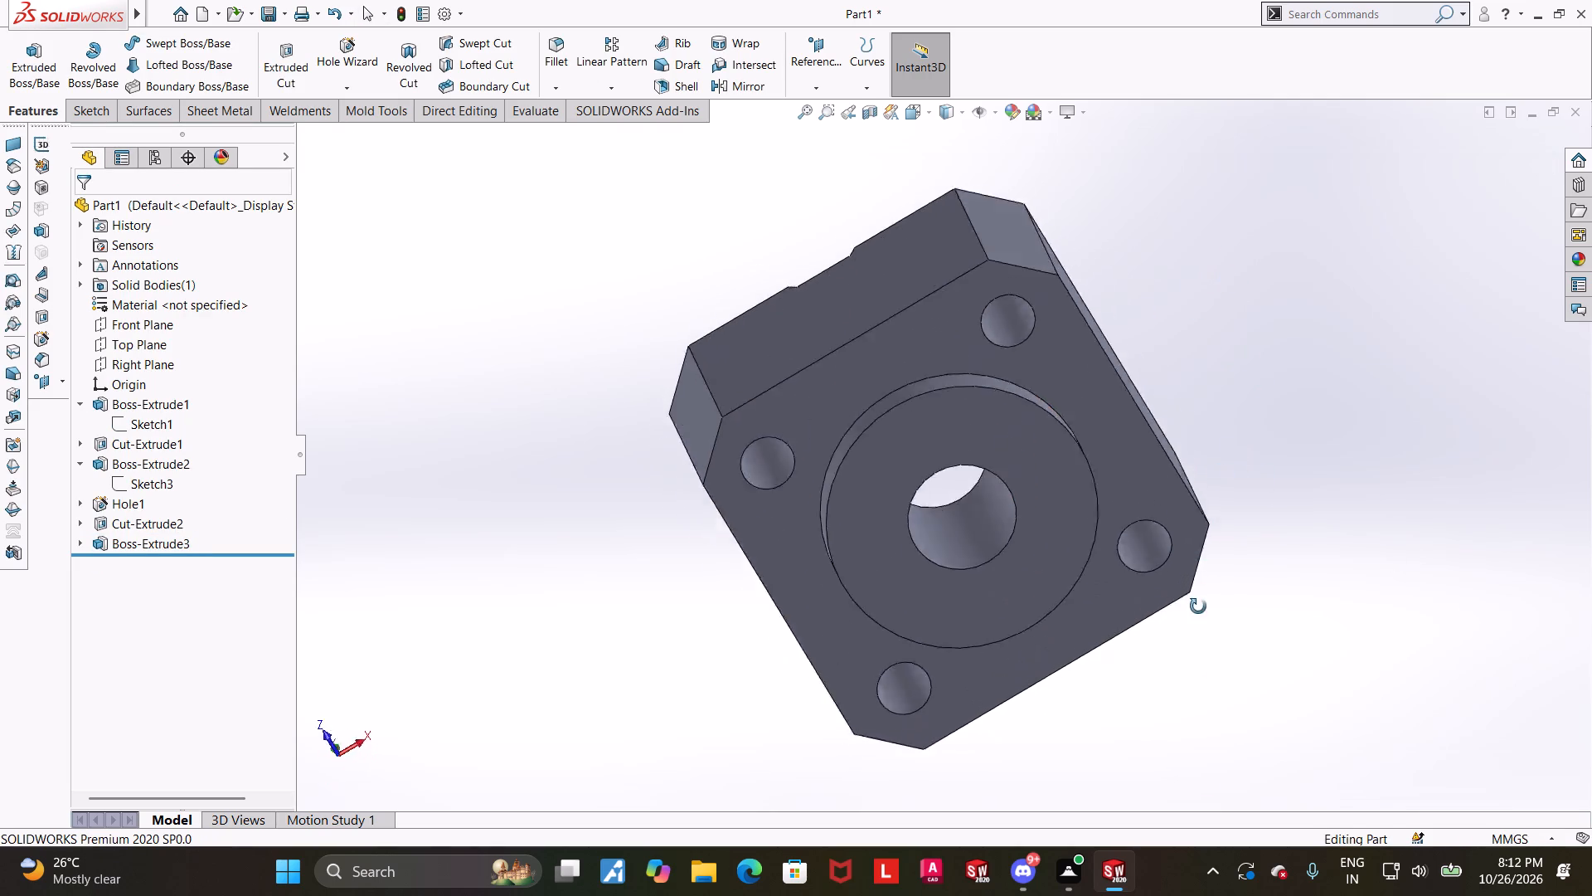
Examine the block's top, sides and bottom boss from several angles, ending in an isometric view.
{"action": "middle_click_drag", "start_coordinate": [1198, 606], "coordinate": [1210, 798]}
{"action": "middle_click_drag", "start_coordinate": [1323, 347], "coordinate": [1347, 626]}
{"action": "middle_click_drag", "start_coordinate": [1357, 464], "coordinate": [1377, 432]}
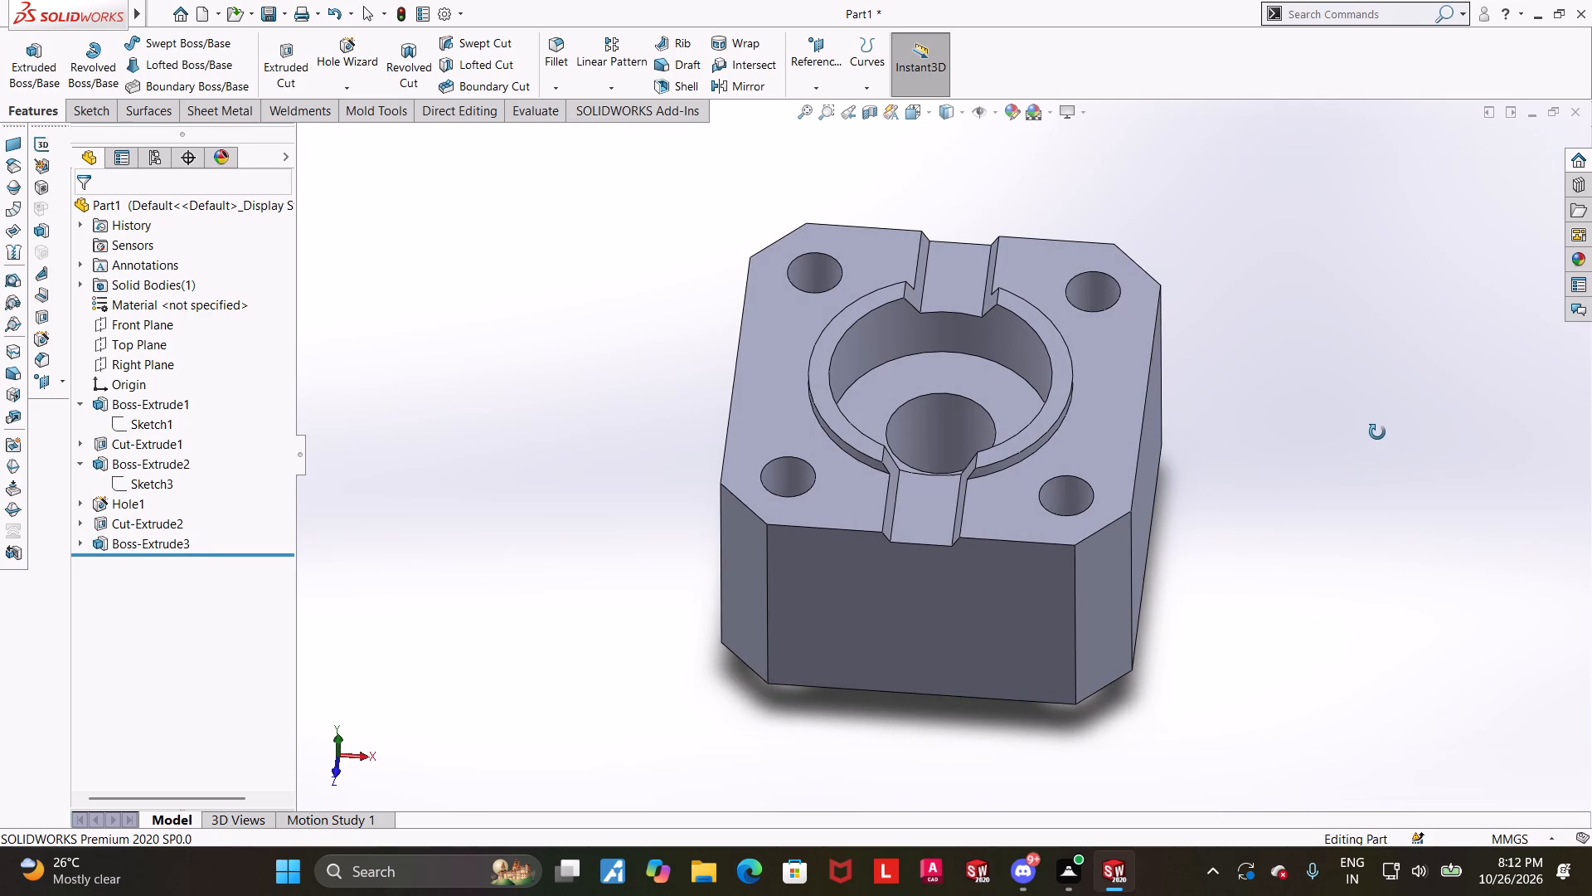
{"action": "middle_click_drag", "start_coordinate": [1377, 432], "coordinate": [1390, 387]}
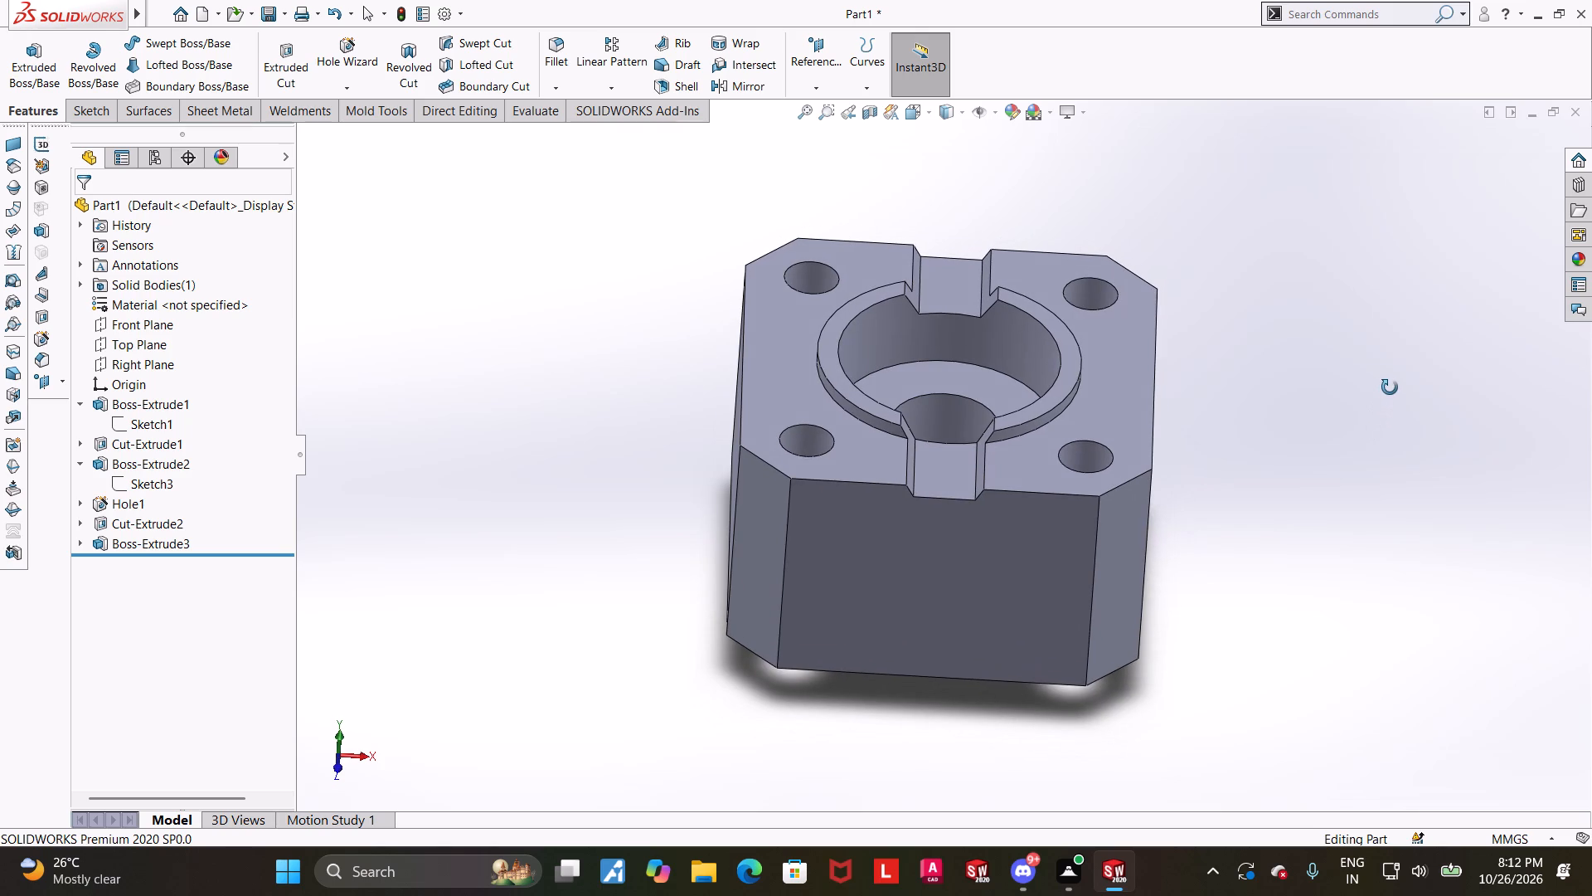
{"action": "middle_click_drag", "start_coordinate": [1390, 387], "coordinate": [1420, 324]}
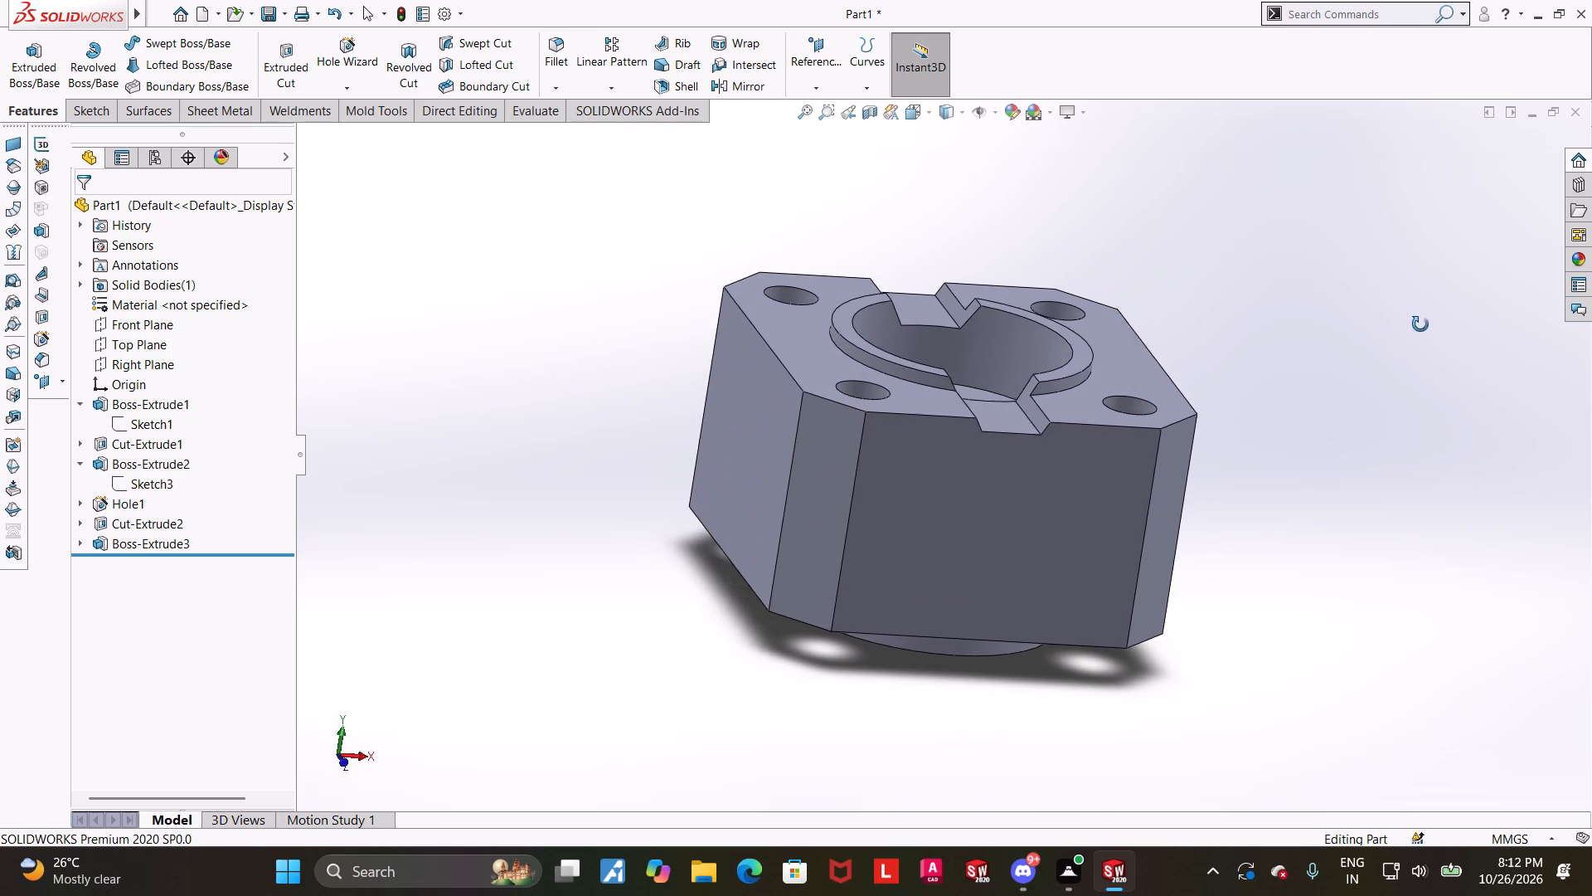
{"action": "middle_click_drag", "start_coordinate": [1420, 324], "coordinate": [1430, 328]}
{"action": "left_click", "coordinate": [917, 108]}
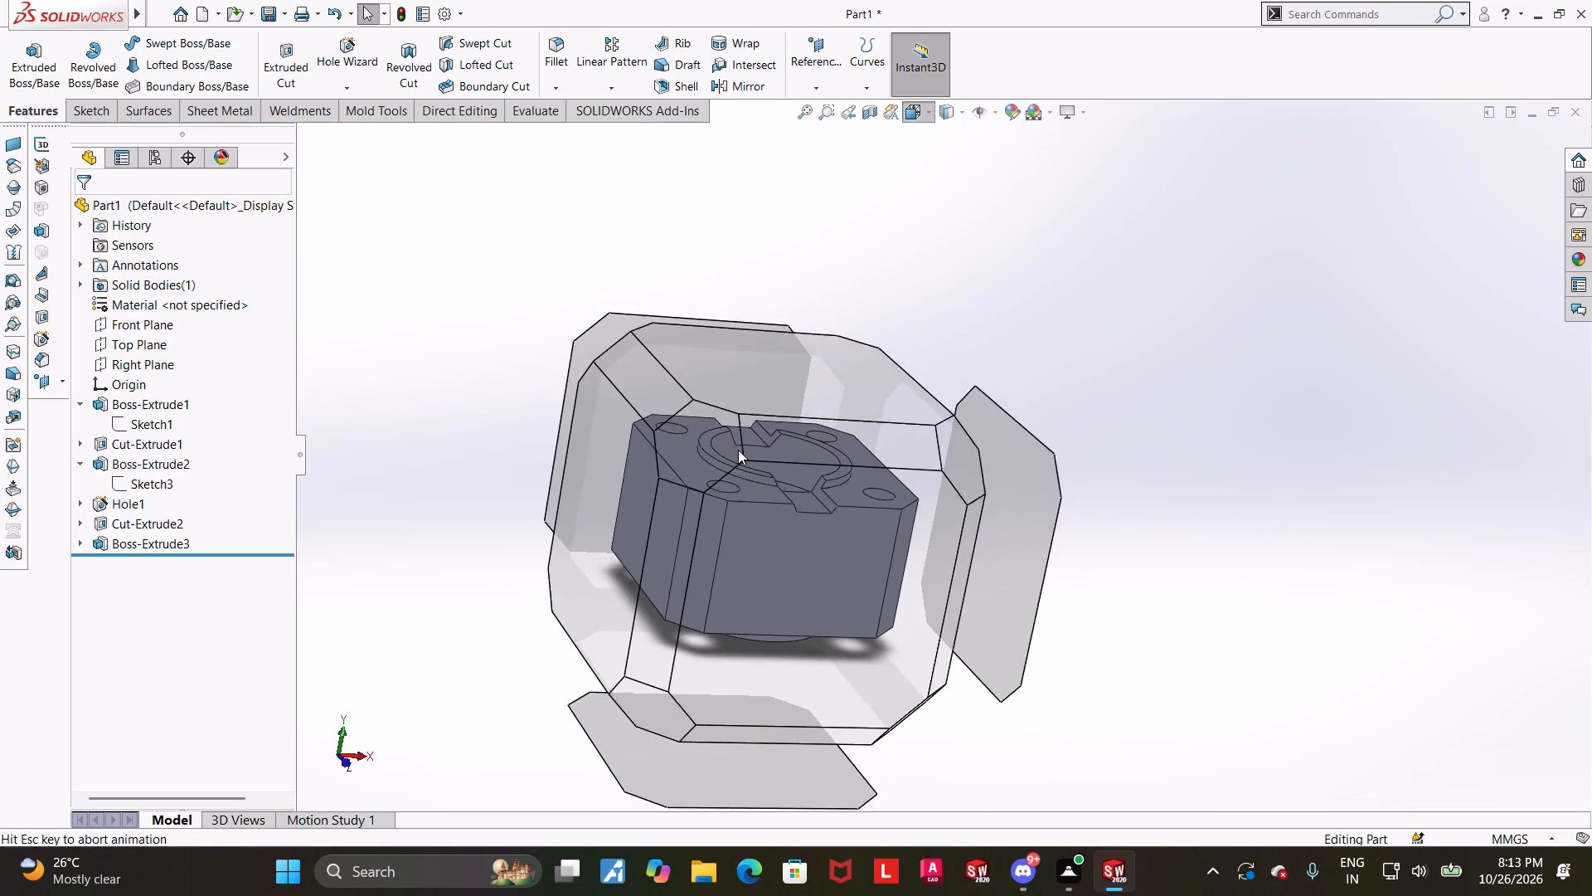
{"action": "left_click", "coordinate": [694, 455]}
{"action": "scroll", "coordinate": [1051, 314], "scroll_direction": "down", "scroll_amount": 1}
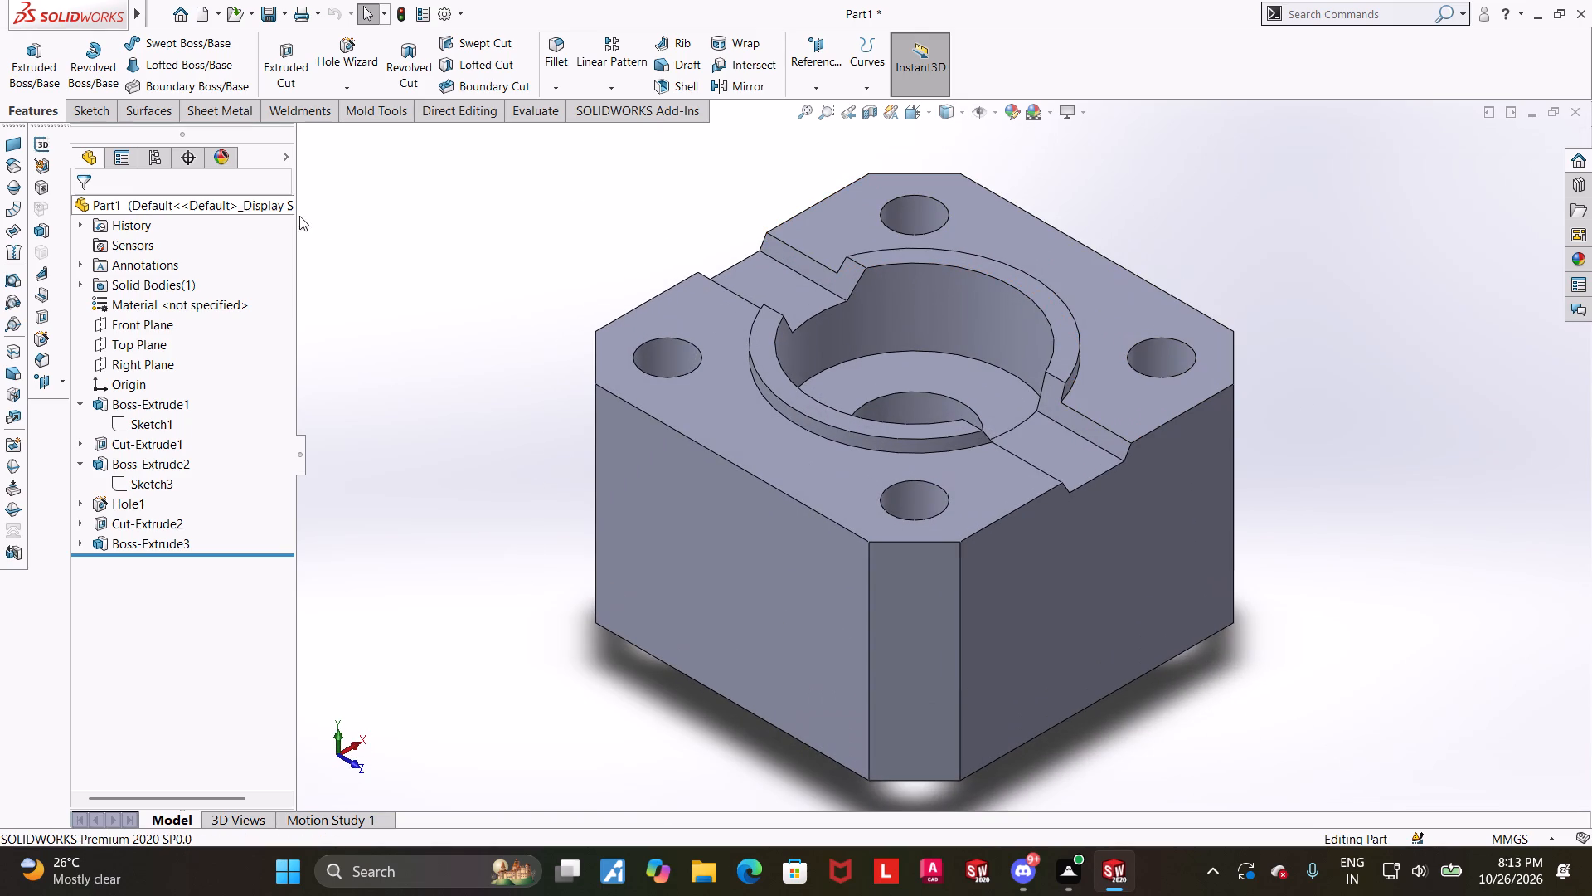
{"action": "left_click", "coordinate": [371, 213]}
Apply a bright green colour appearance to the whole part.
{"action": "right_click", "coordinate": [260, 210]}
{"action": "left_click", "coordinate": [295, 189]}
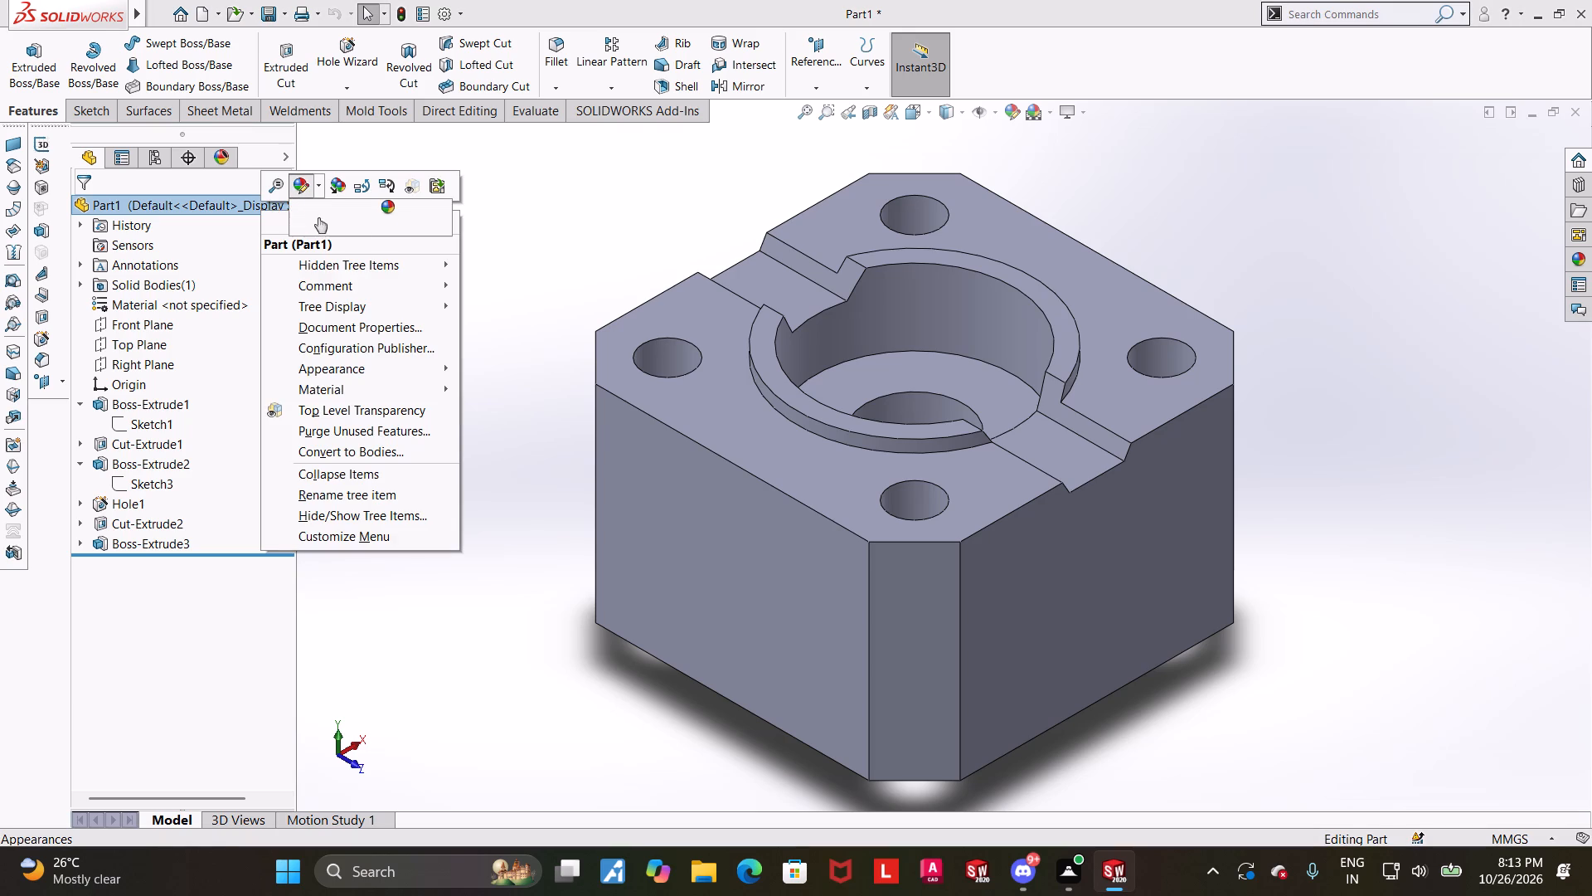
{"action": "left_click", "coordinate": [323, 227]}
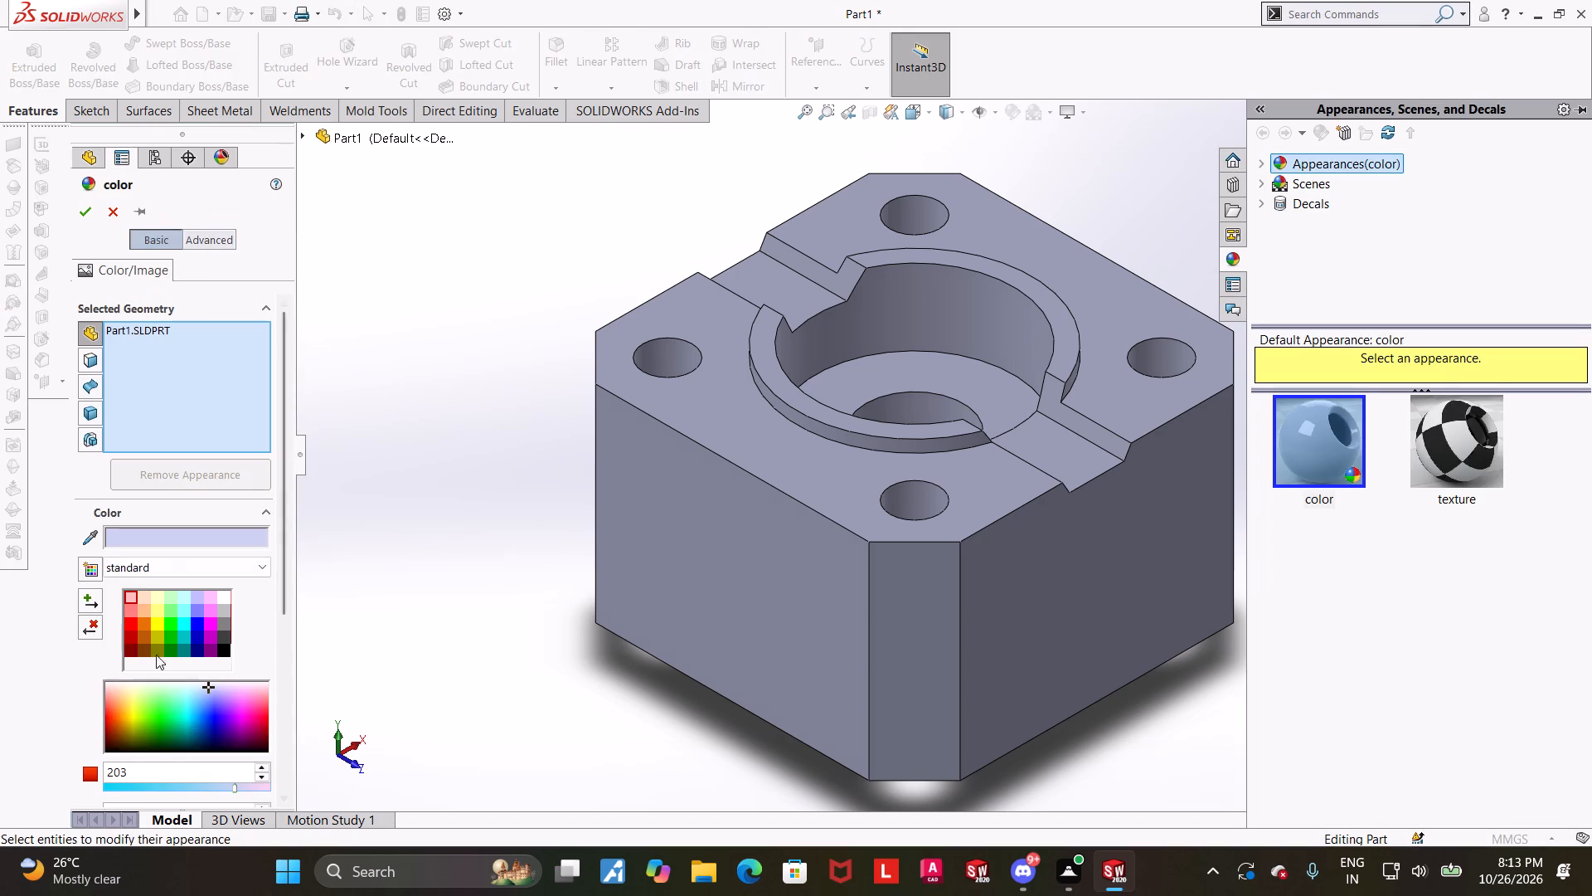
{"action": "left_click", "coordinate": [171, 621]}
{"action": "left_click", "coordinate": [93, 207]}
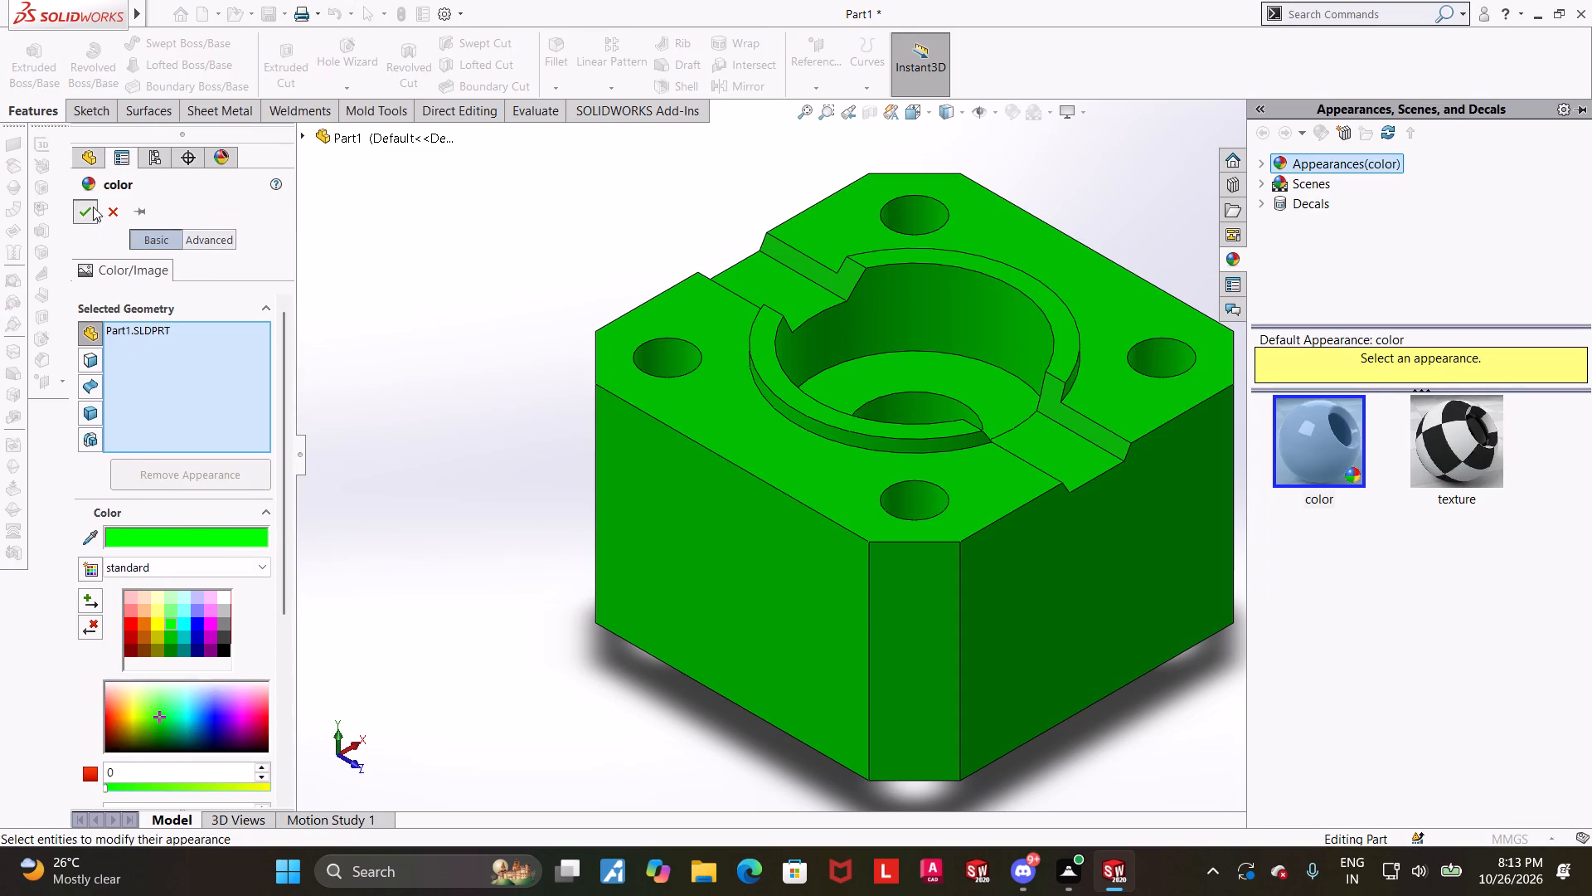
{"action": "left_click", "coordinate": [597, 226]}
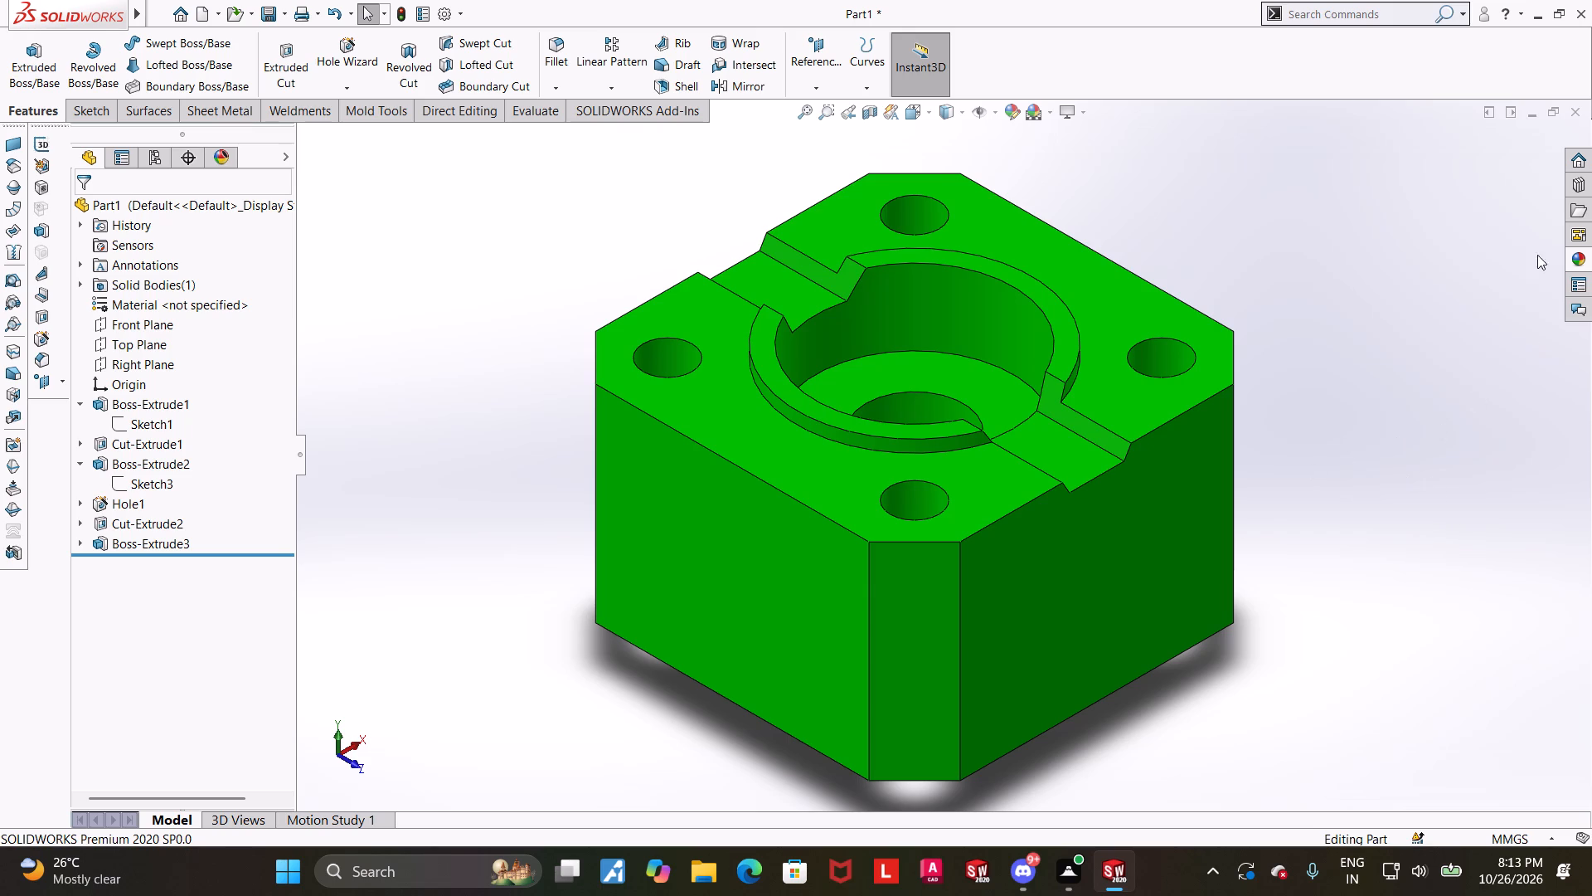
Inspect the coloured part from all around, including the top groove, the side faces and the bottom boss.
{"action": "scroll", "coordinate": [749, 470], "scroll_direction": "up", "scroll_amount": 1}
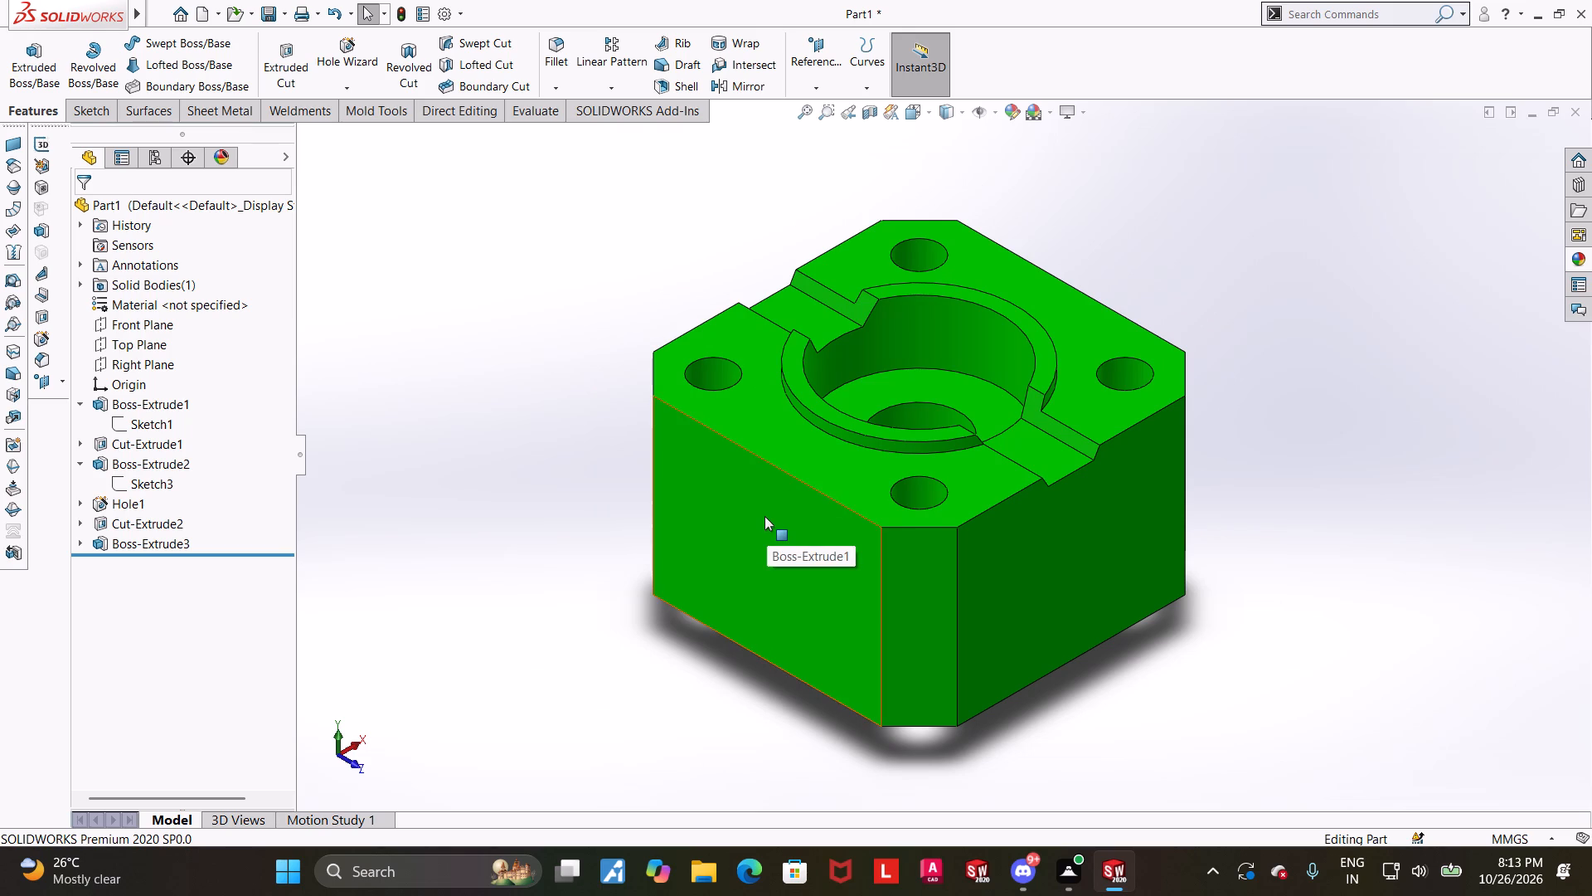
{"action": "middle_click_drag", "start_coordinate": [762, 516], "coordinate": [763, 491]}
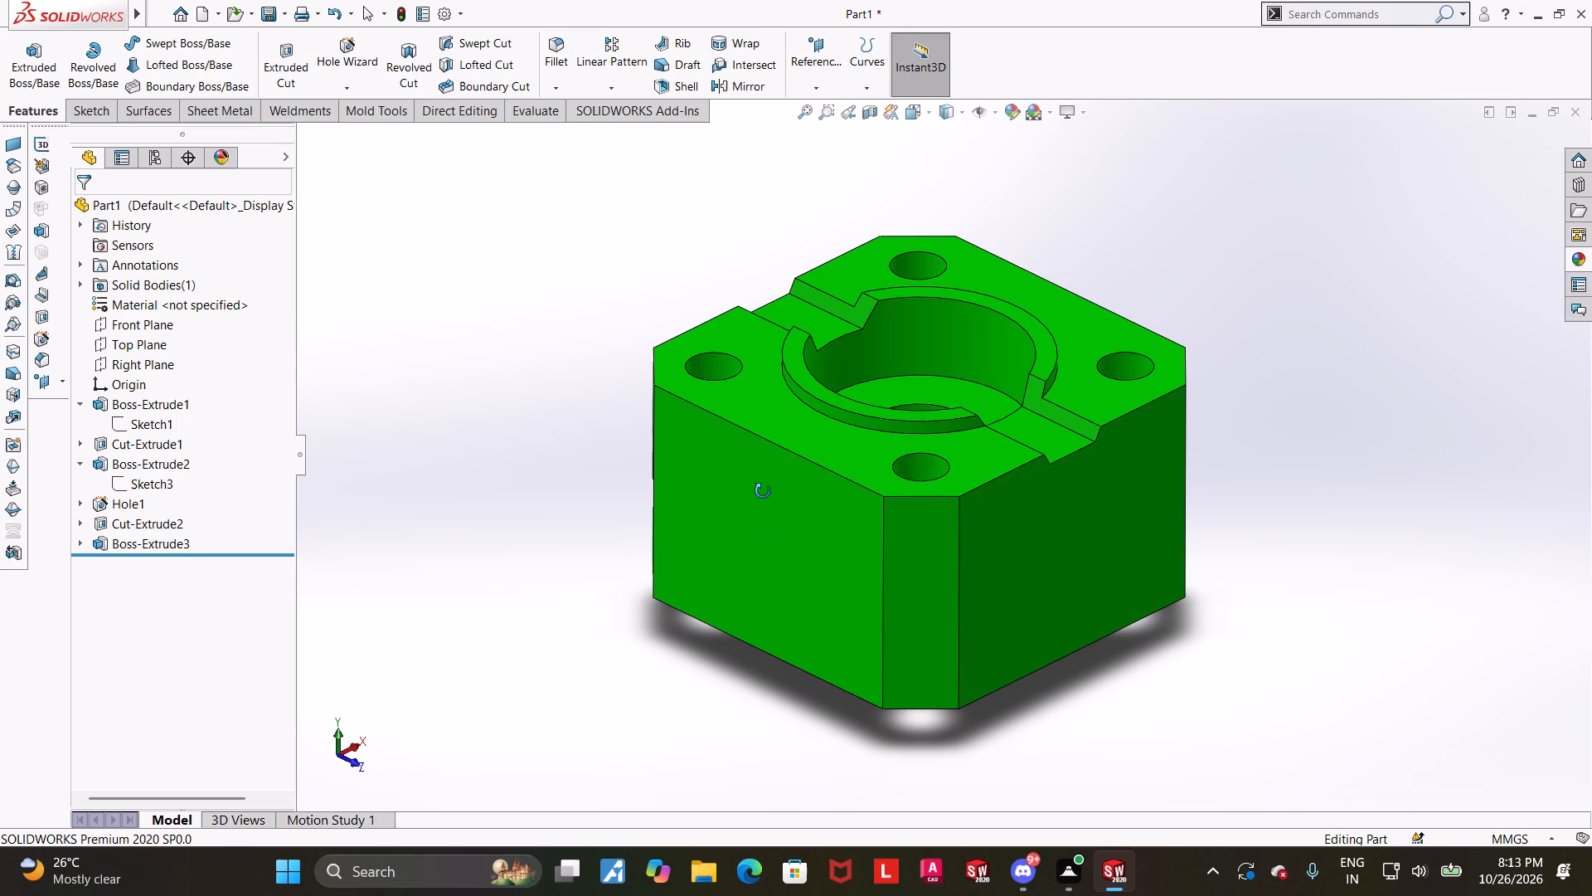
{"action": "middle_click_drag", "start_coordinate": [763, 491], "coordinate": [696, 481]}
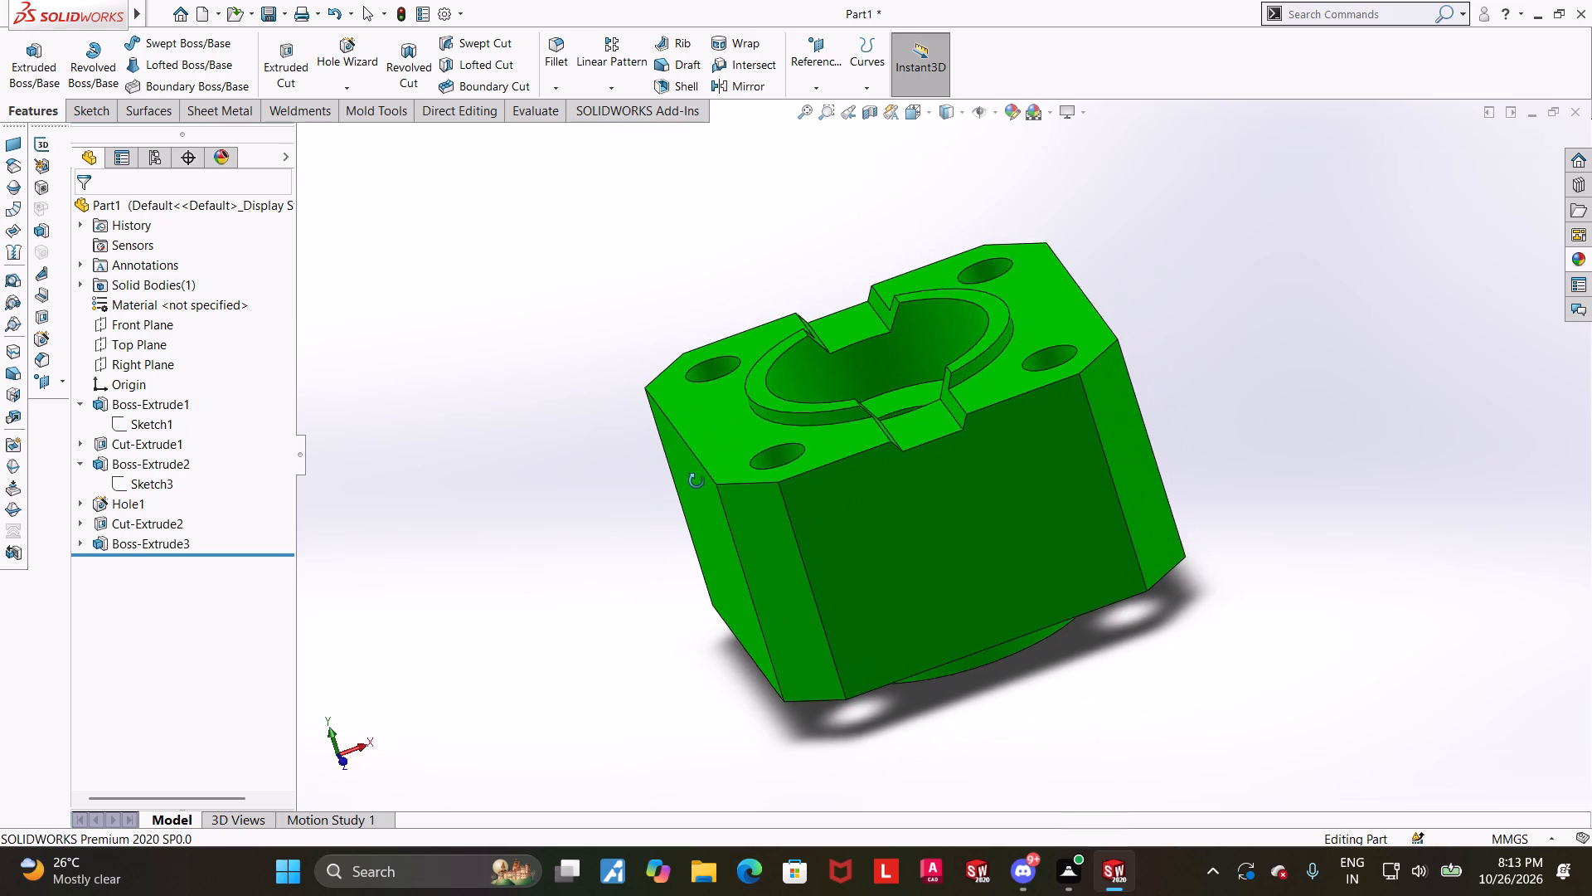
{"action": "middle_click_drag", "start_coordinate": [696, 481], "coordinate": [711, 463]}
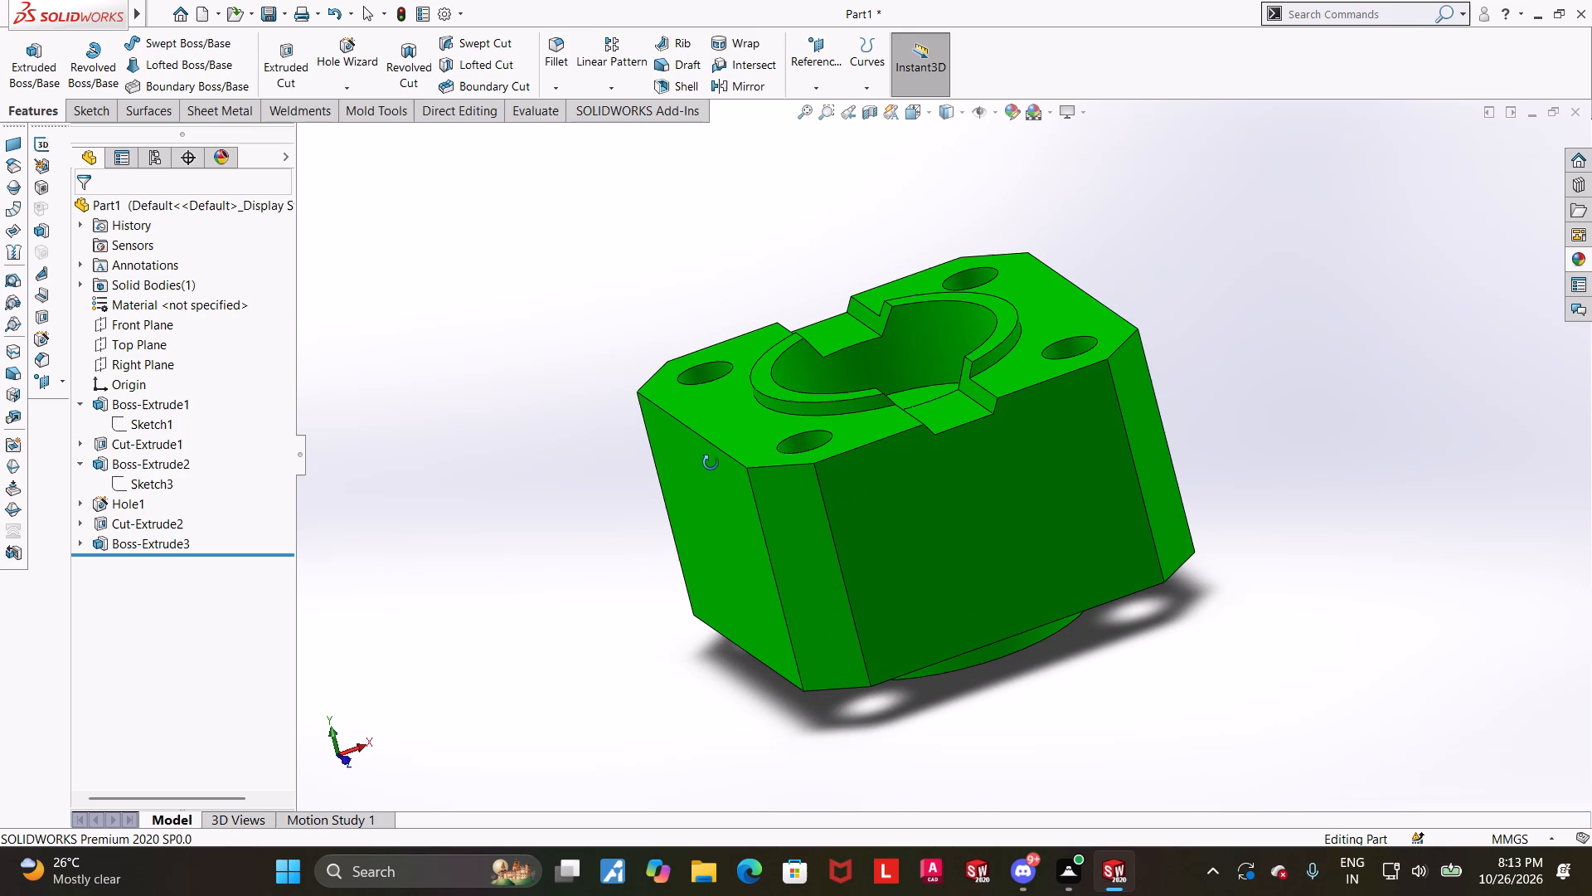
{"action": "middle_click_drag", "start_coordinate": [711, 463], "coordinate": [713, 458]}
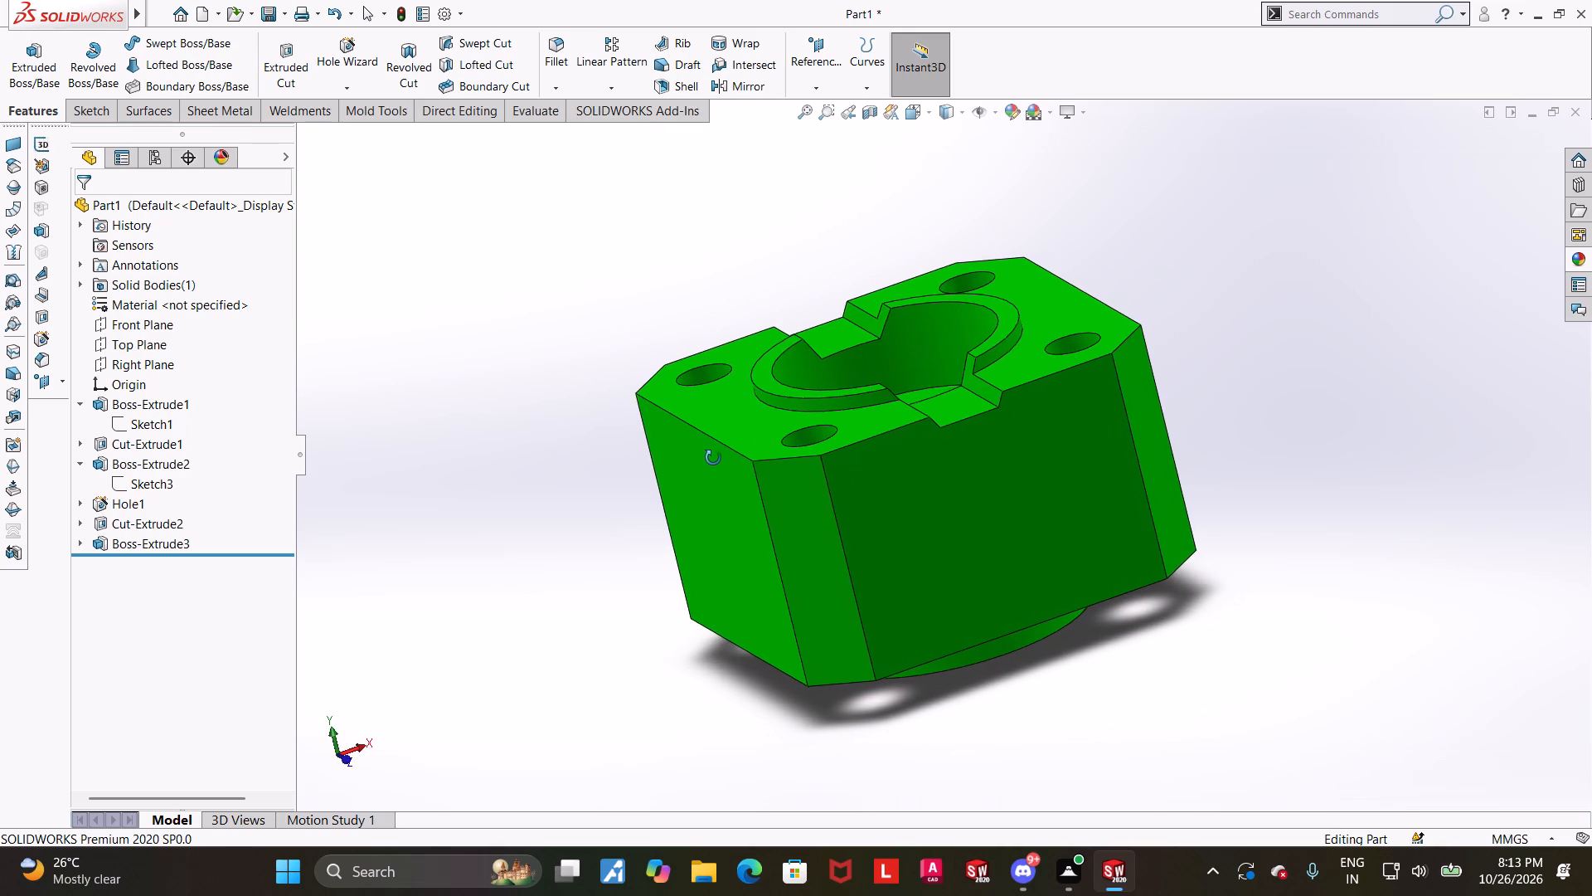
{"action": "middle_click_drag", "start_coordinate": [713, 458], "coordinate": [723, 367]}
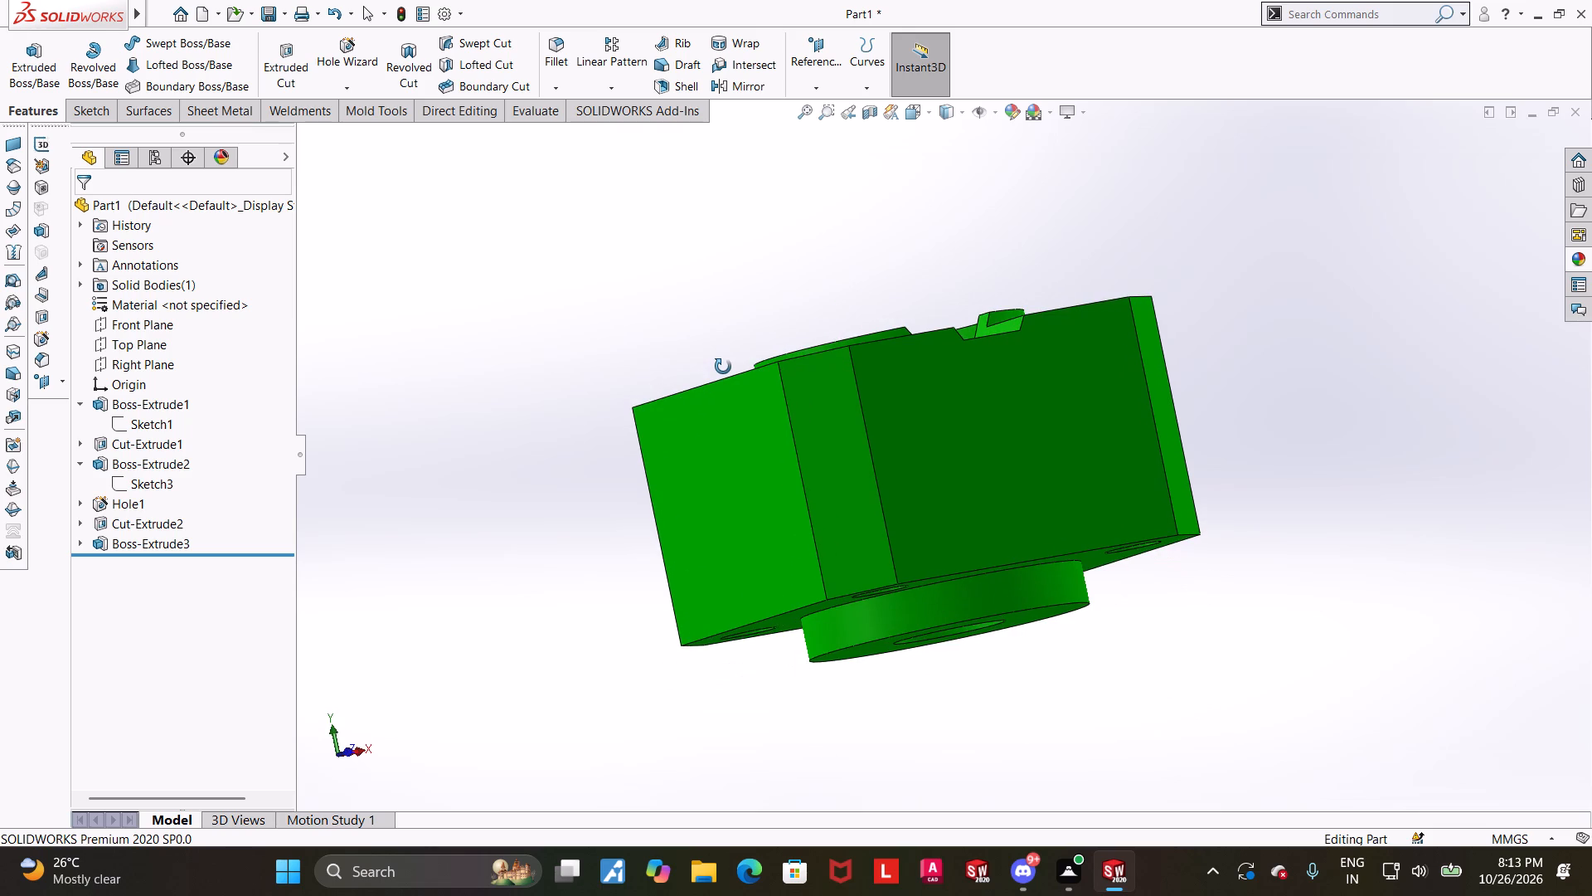
{"action": "middle_click_drag", "start_coordinate": [723, 367], "coordinate": [692, 341]}
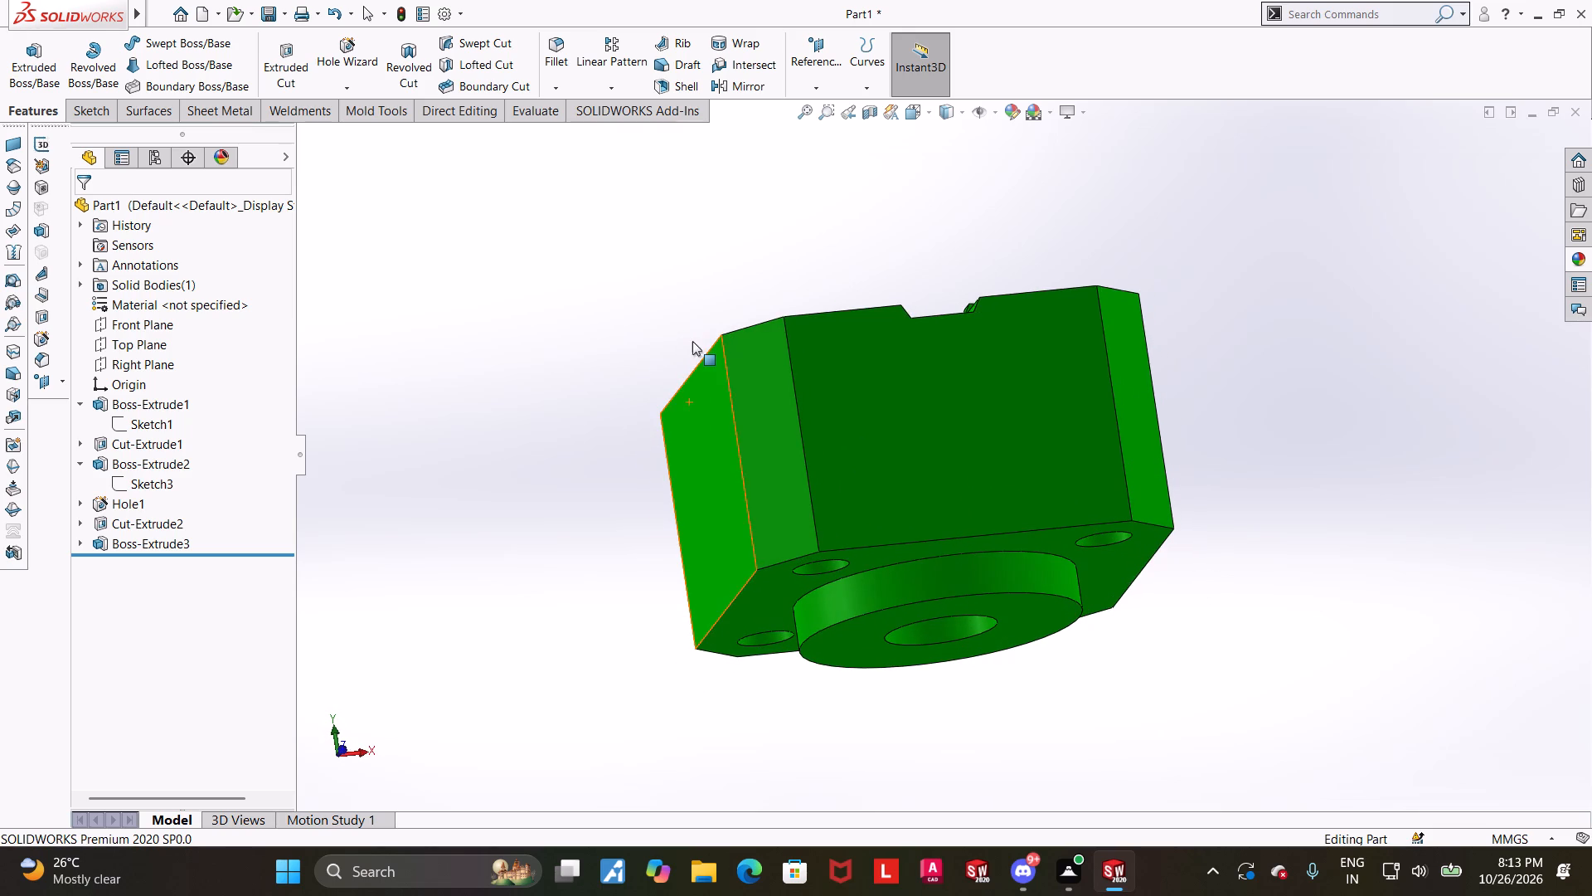
{"action": "middle_click_drag", "start_coordinate": [1096, 565], "coordinate": [1071, 669]}
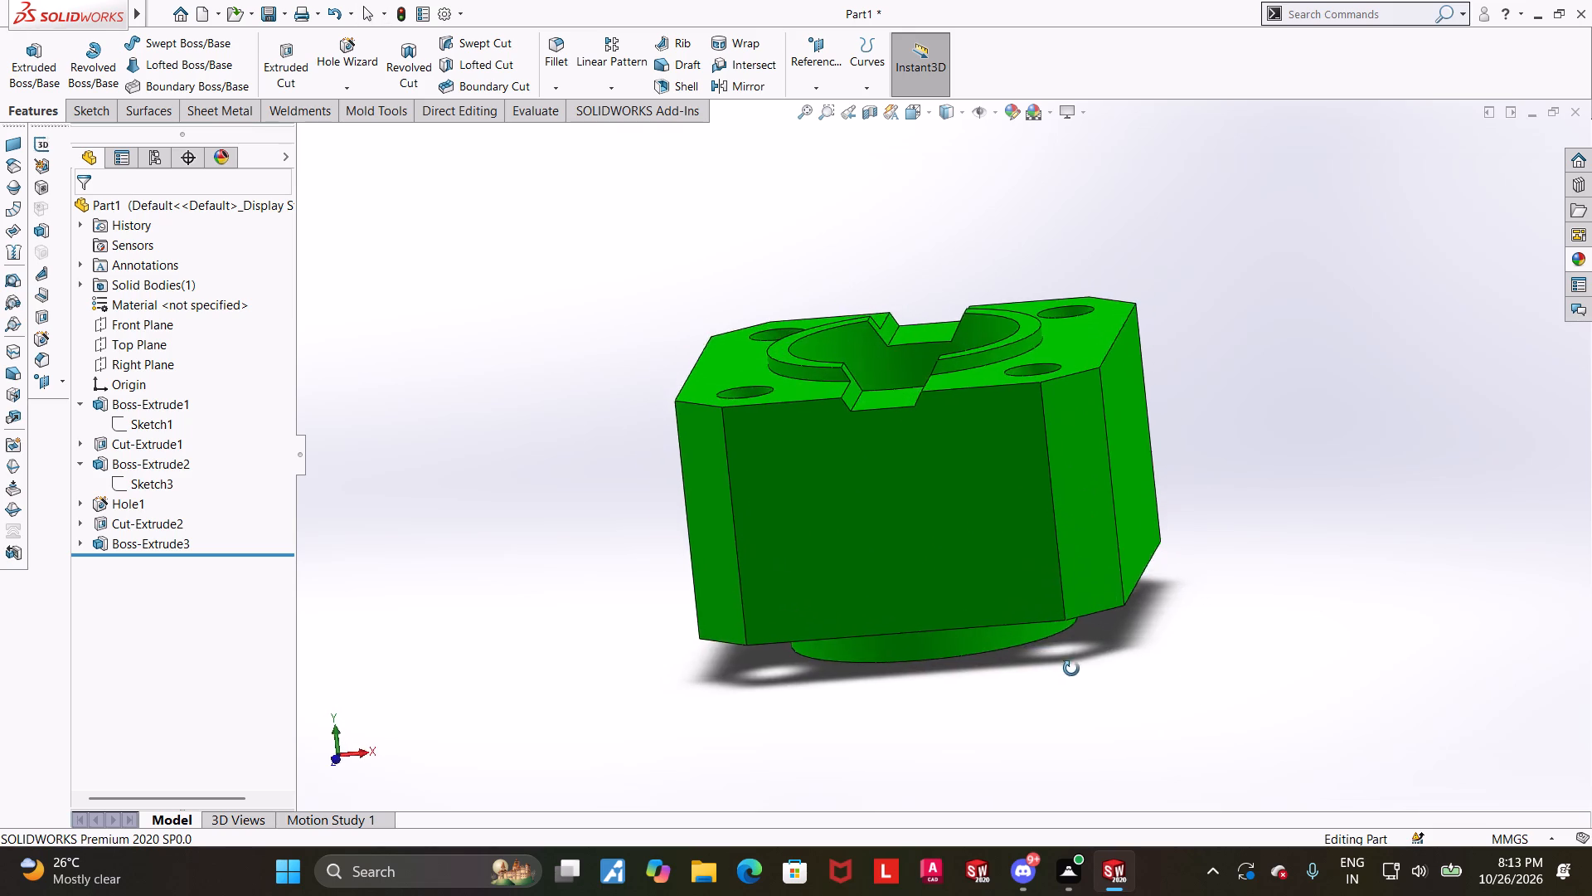
{"action": "middle_click_drag", "start_coordinate": [1071, 669], "coordinate": [1297, 621]}
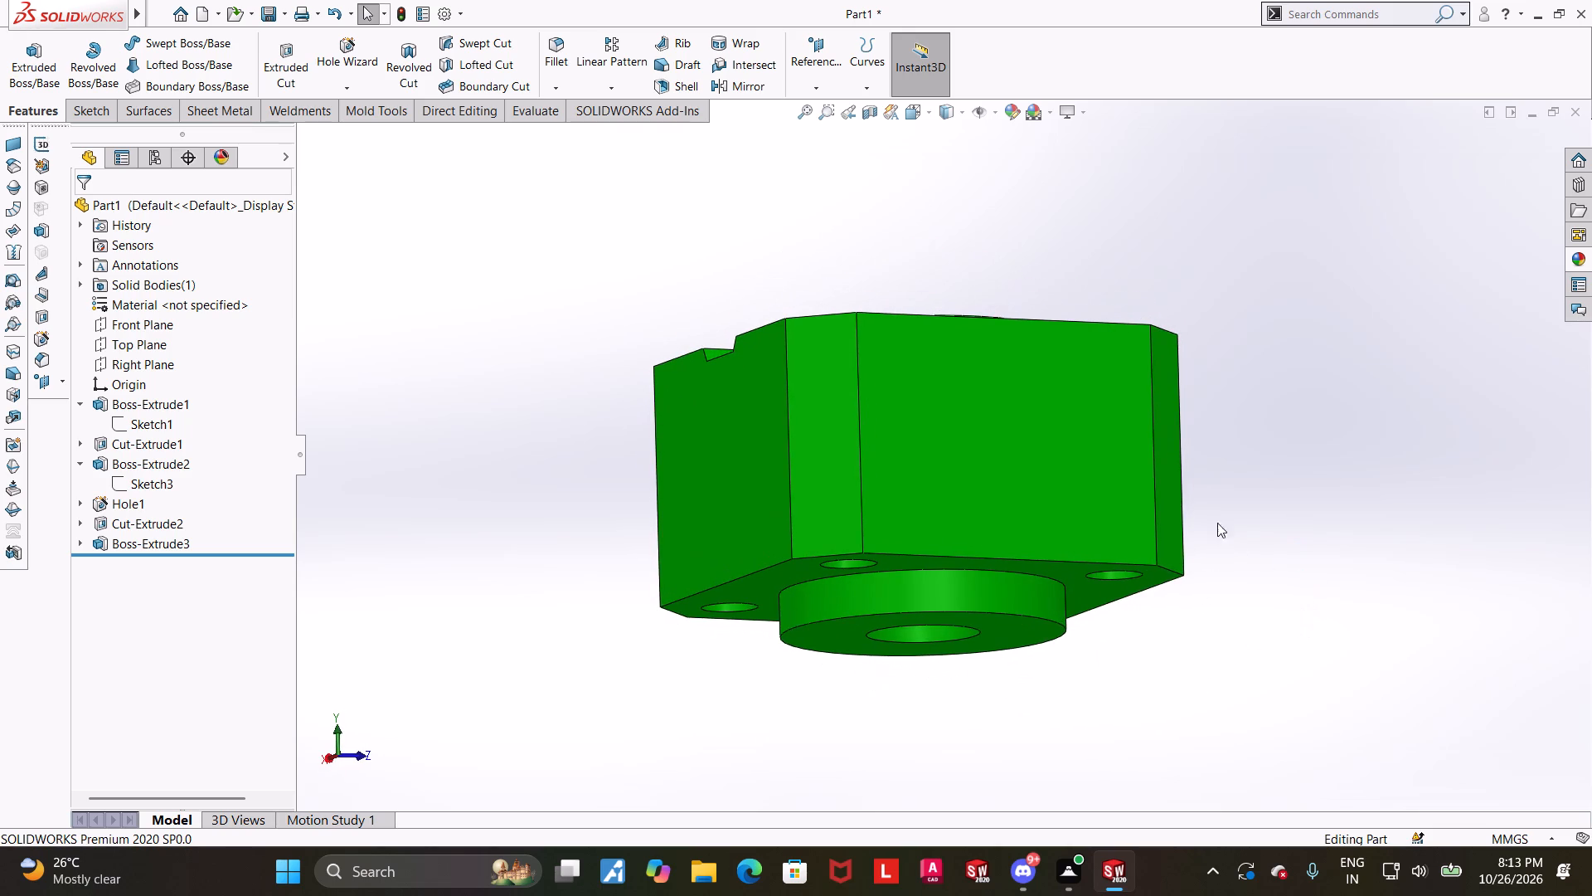
{"action": "scroll", "coordinate": [1212, 514], "scroll_direction": "down", "scroll_amount": 1}
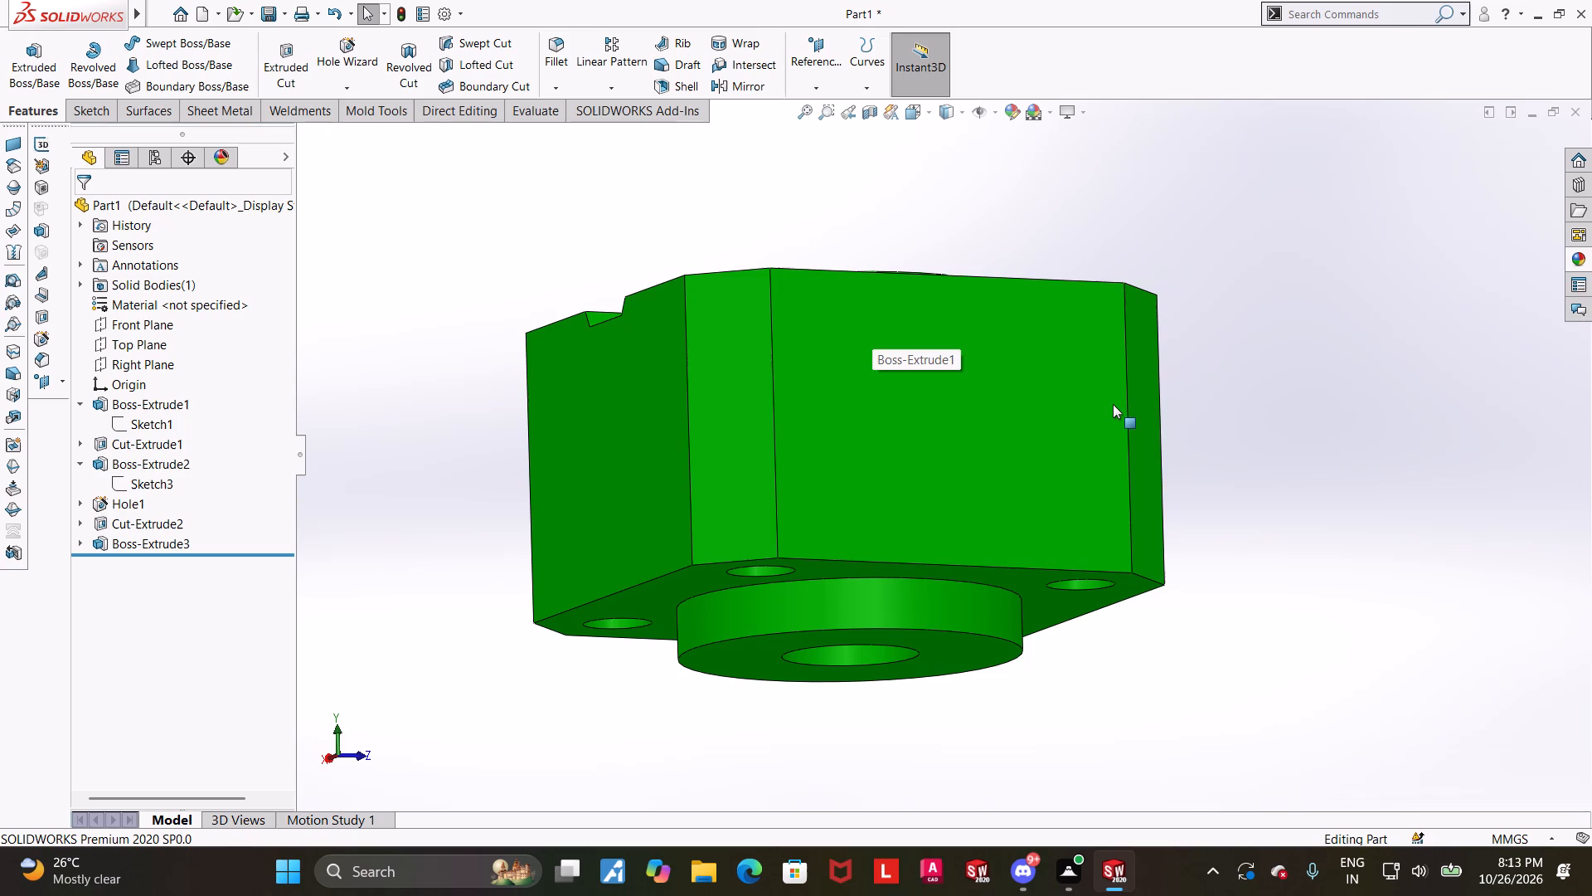
{"action": "middle_click_drag", "start_coordinate": [1102, 387], "coordinate": [928, 463]}
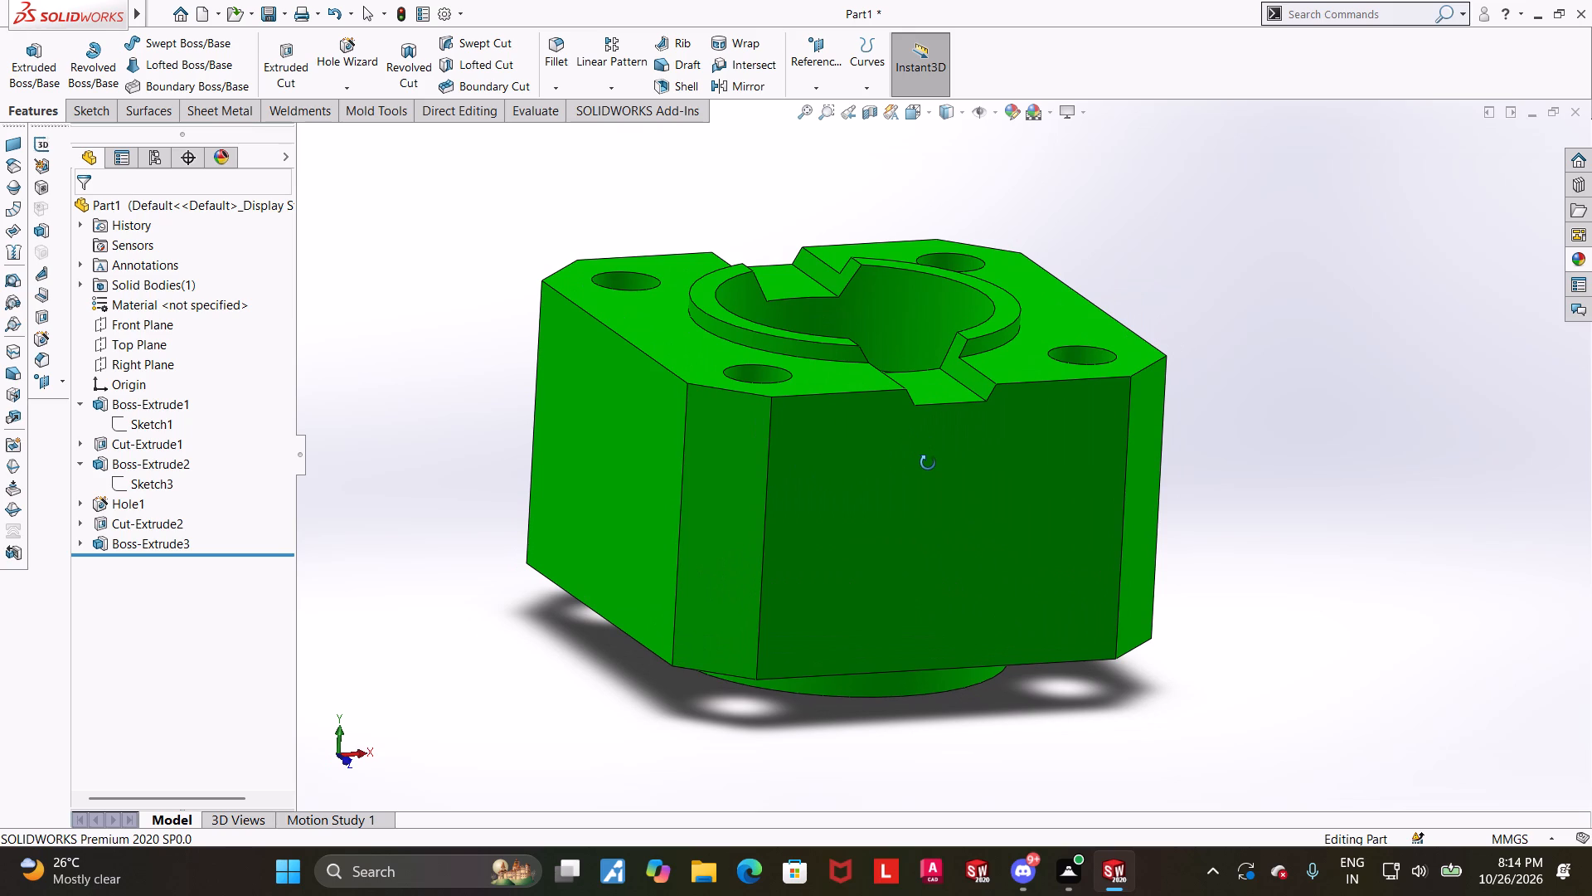
{"action": "middle_click_drag", "start_coordinate": [928, 463], "coordinate": [925, 497]}
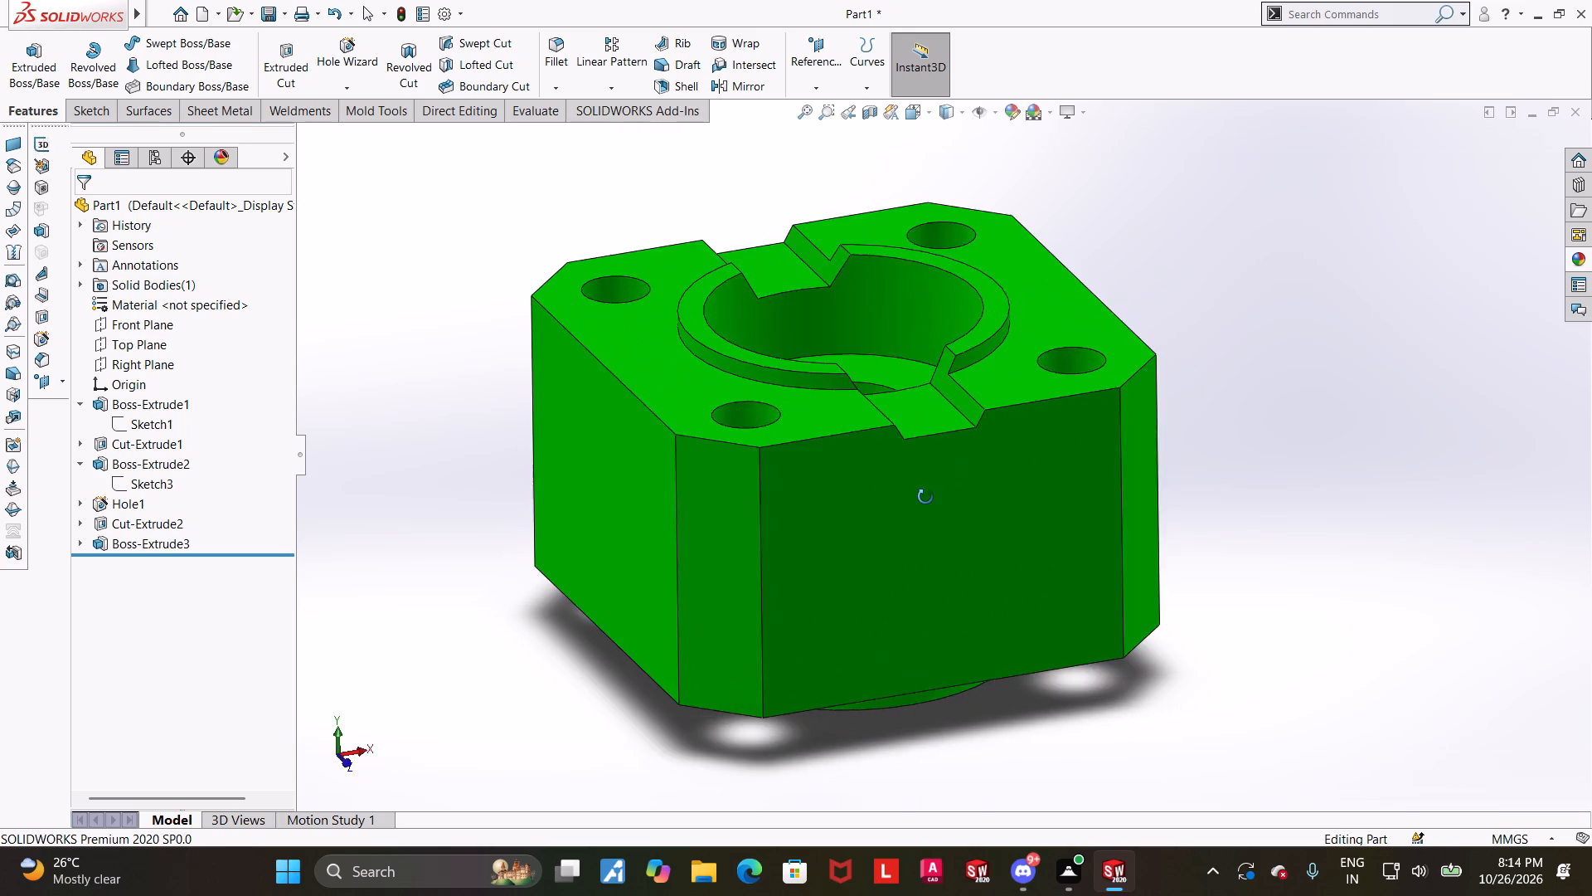
{"action": "middle_click_drag", "start_coordinate": [925, 497], "coordinate": [948, 401]}
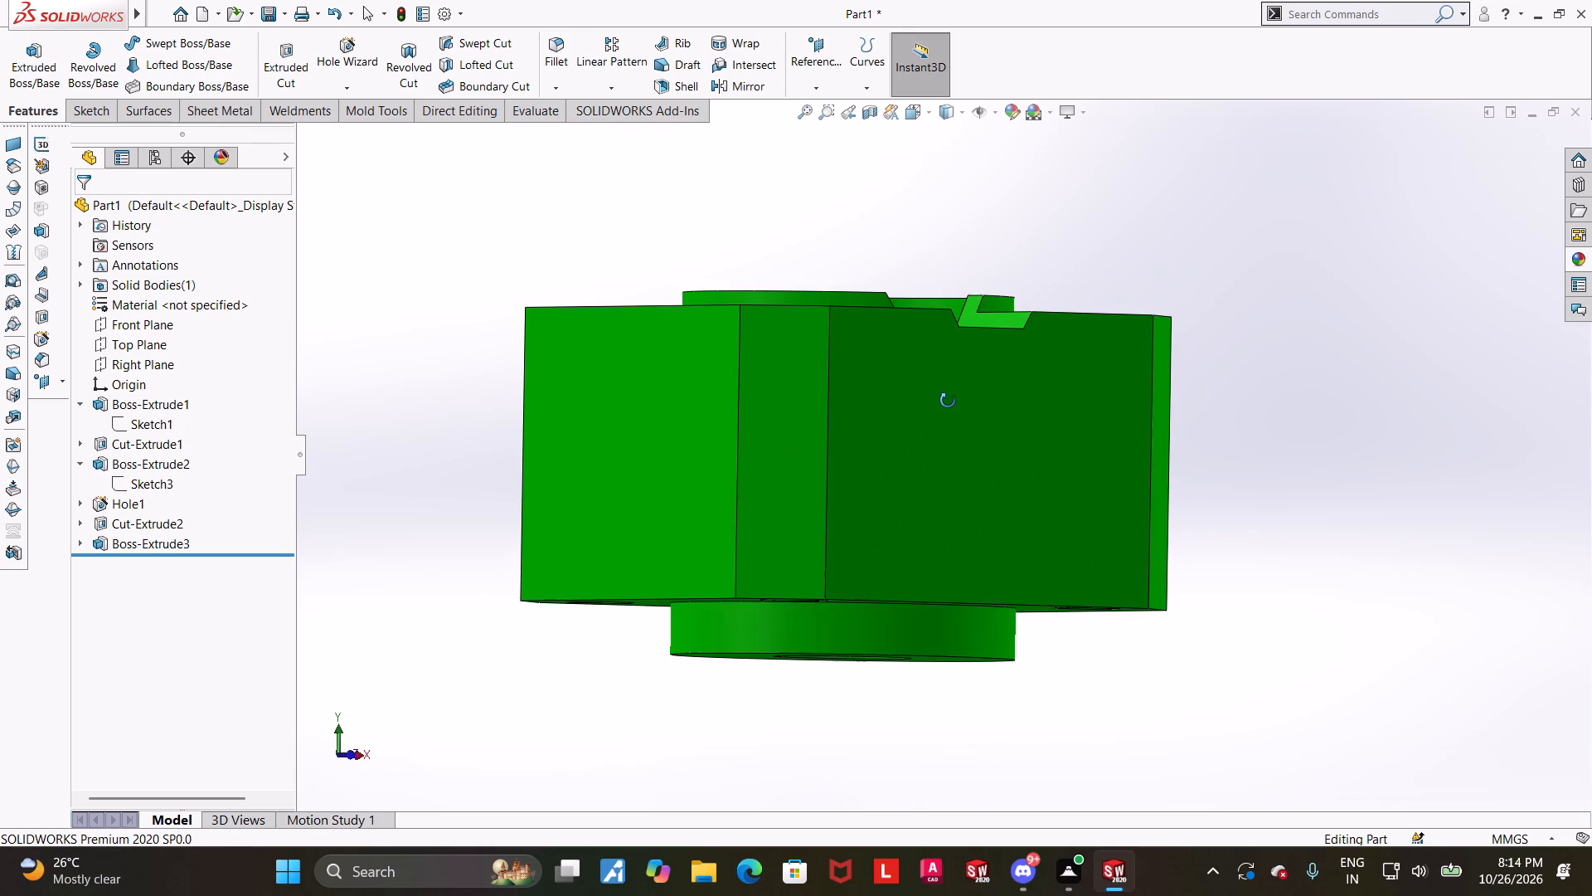
{"action": "middle_click_drag", "start_coordinate": [948, 401], "coordinate": [953, 383]}
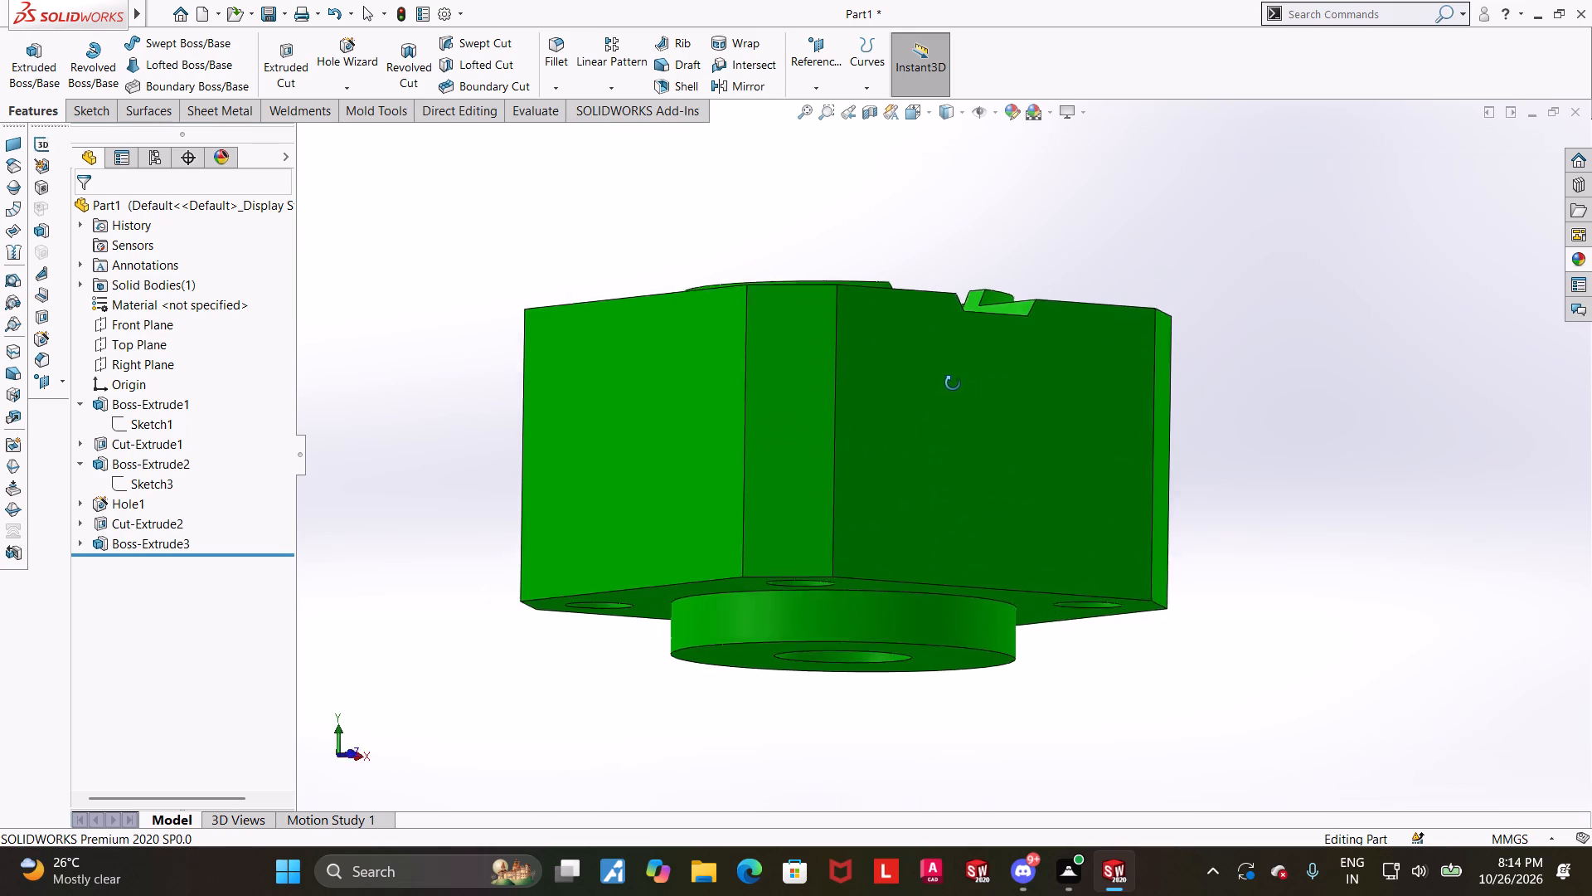
Start a sketch on an ungrooved side face and draw a vertical straight slot above the origin, about 73 mm between centres and 49 mm wide.
{"action": "middle_click_drag", "start_coordinate": [953, 383], "coordinate": [1027, 450]}
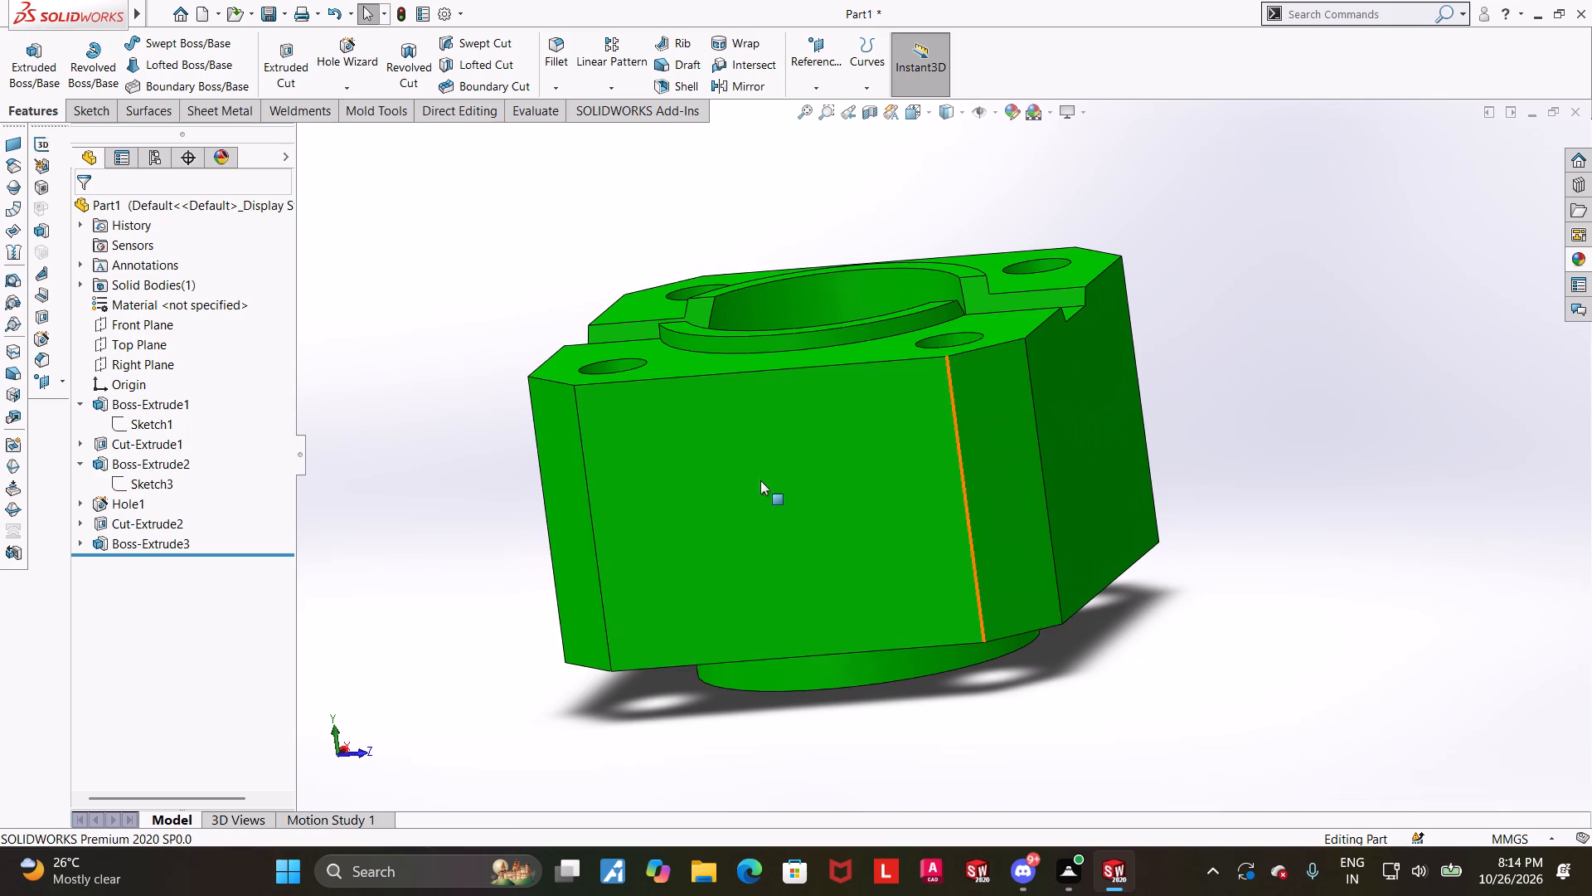
{"action": "left_click", "coordinate": [759, 480]}
{"action": "left_click", "coordinate": [833, 429]}
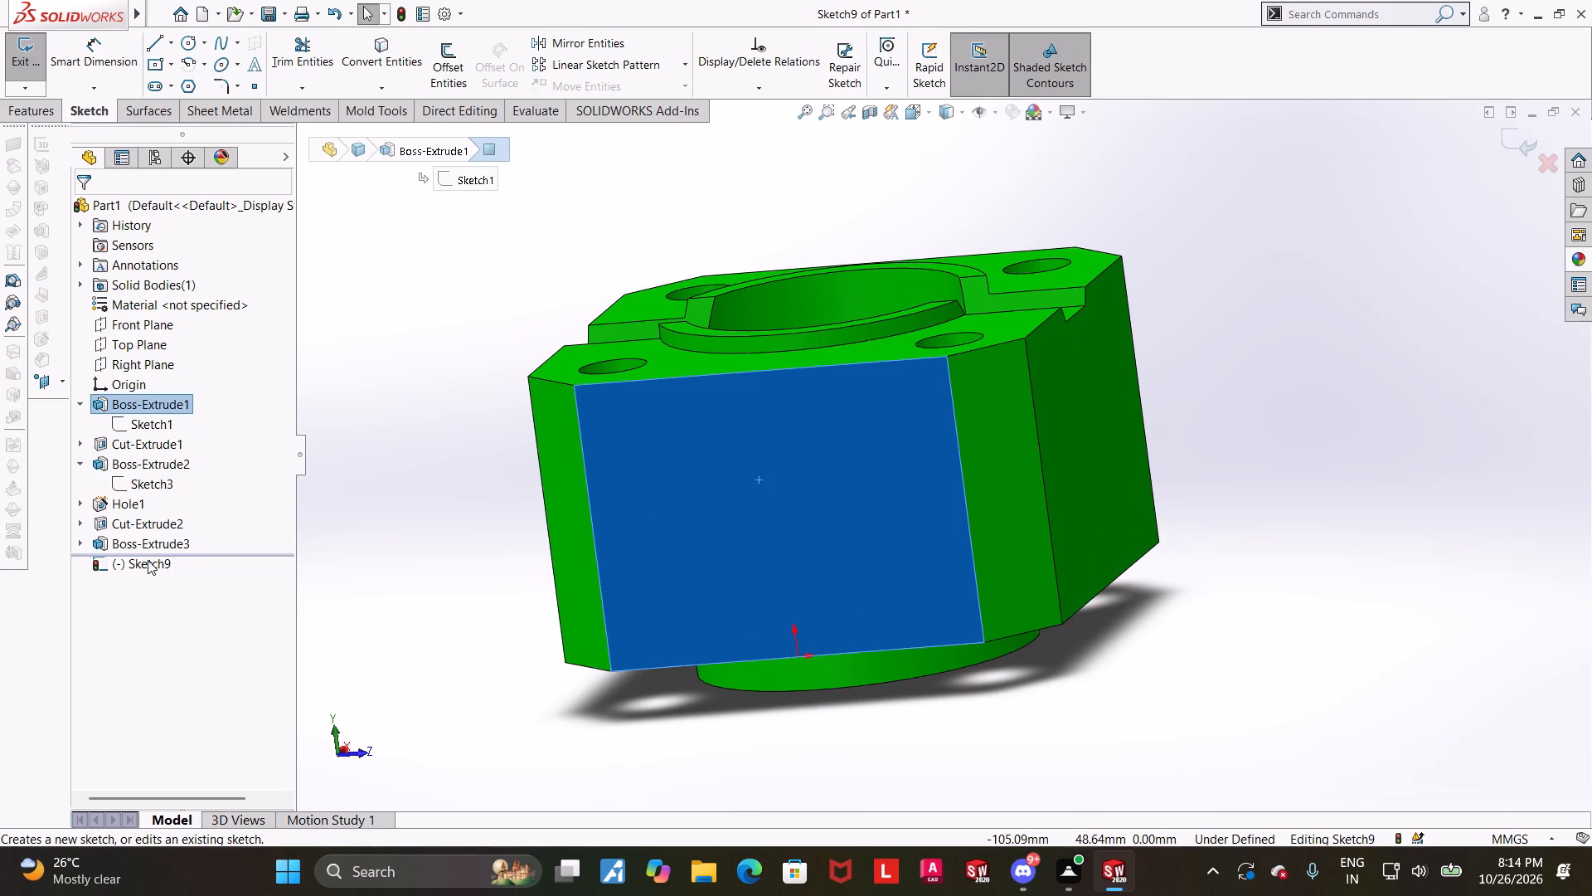
{"action": "left_click", "coordinate": [148, 560]}
{"action": "left_click", "coordinate": [202, 535]}
{"action": "left_click", "coordinate": [164, 559]}
{"action": "left_click", "coordinate": [202, 528]}
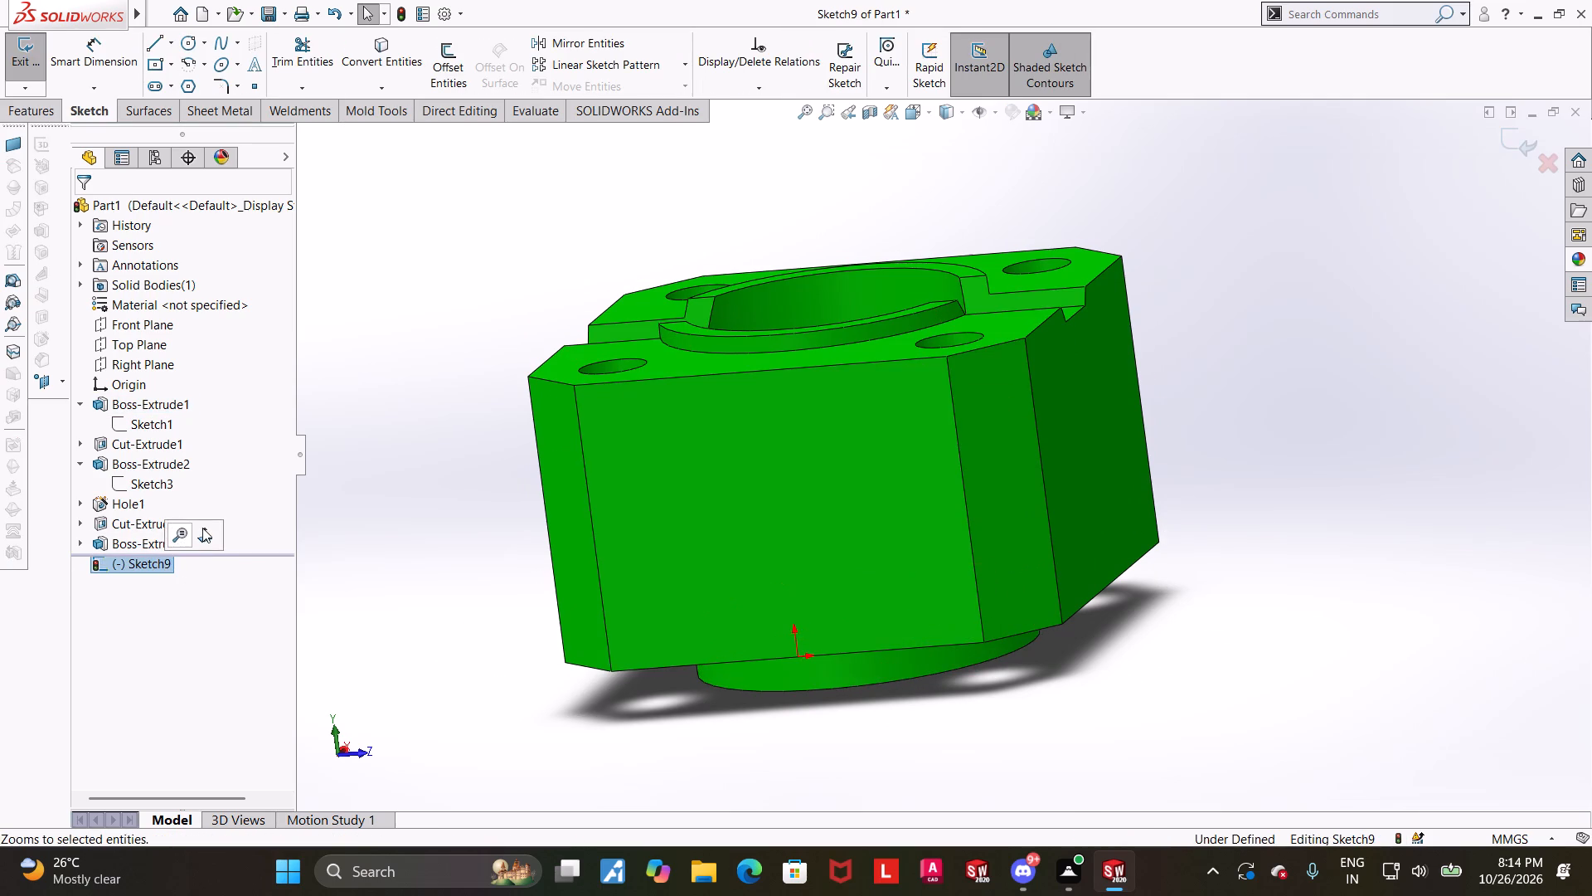
{"action": "left_click", "coordinate": [157, 79]}
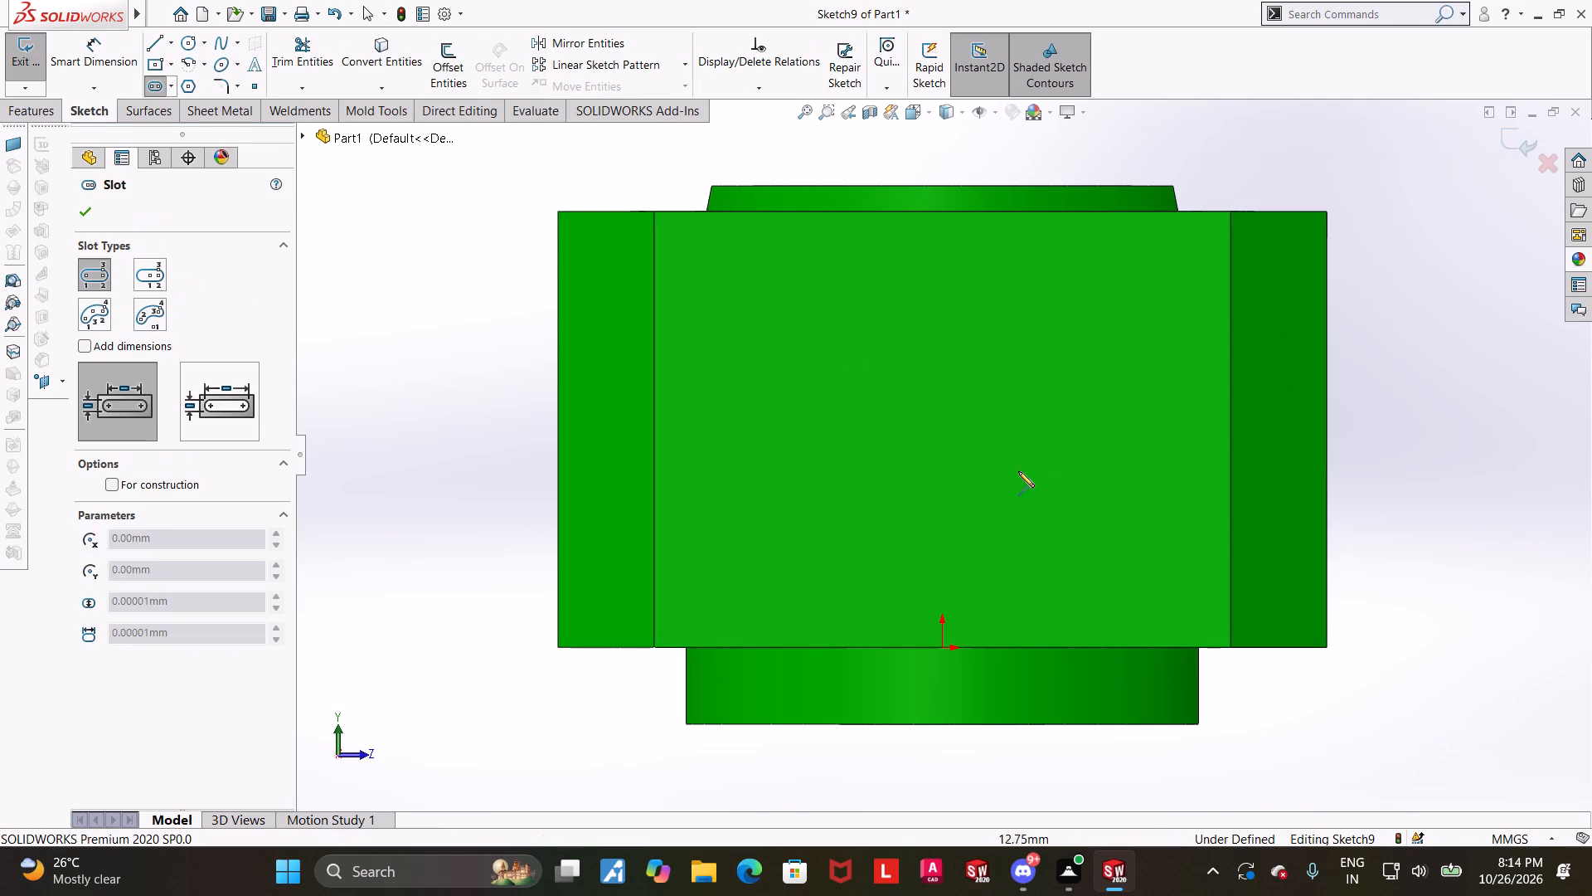
{"action": "left_click", "coordinate": [944, 454]}
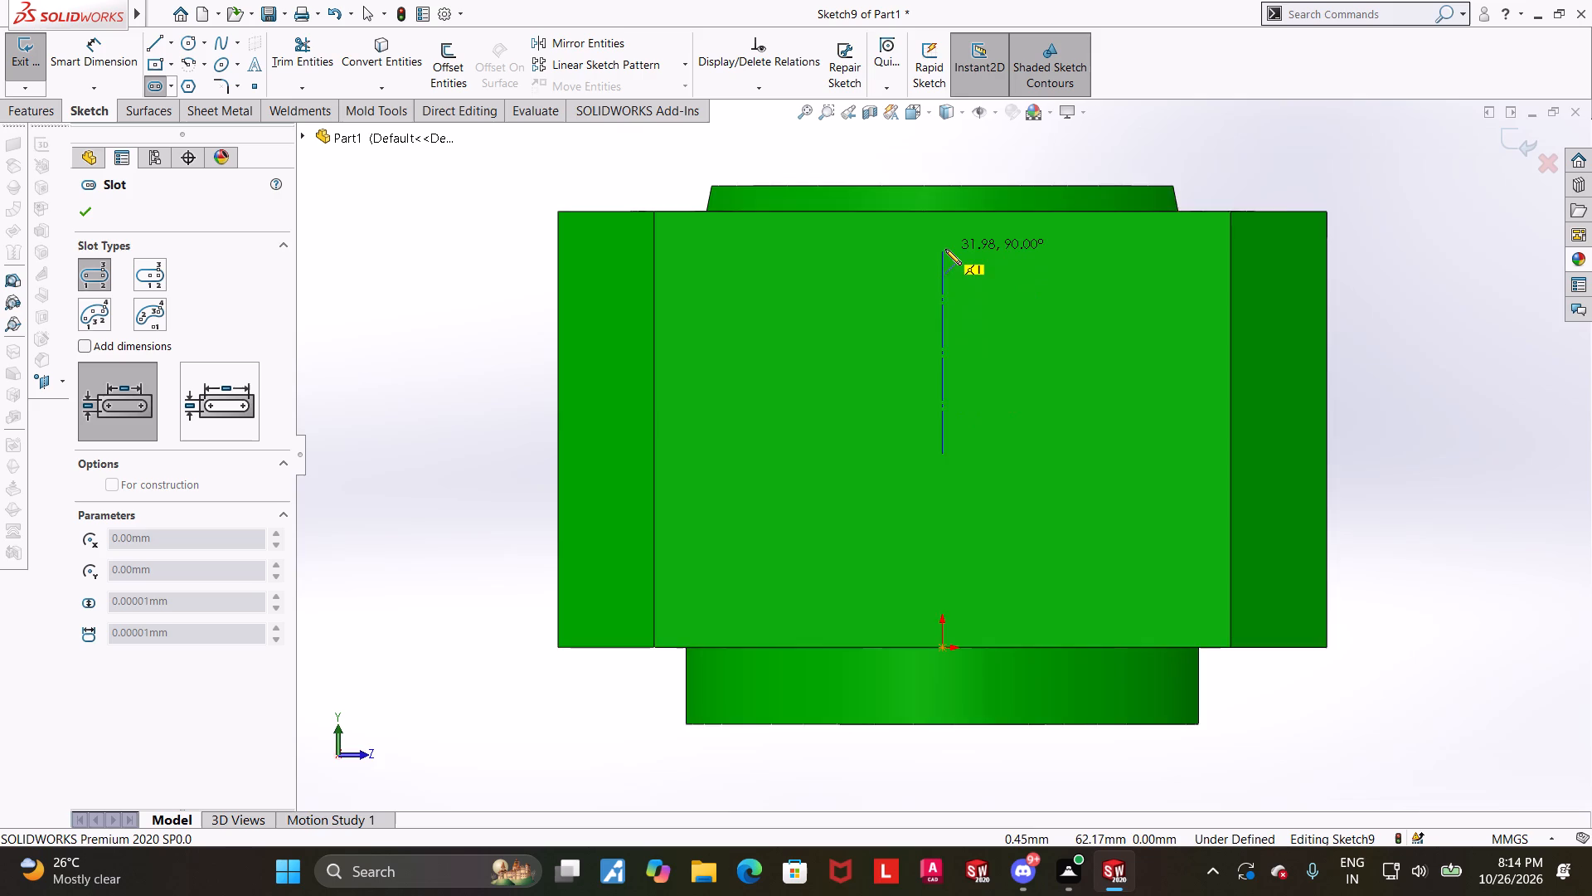
{"action": "scroll", "coordinate": [945, 249], "scroll_direction": "down", "scroll_amount": 3}
{"action": "scroll", "coordinate": [948, 241], "scroll_direction": "up", "scroll_amount": 6}
{"action": "left_click", "coordinate": [941, 245]}
{"action": "left_click", "coordinate": [1033, 199]}
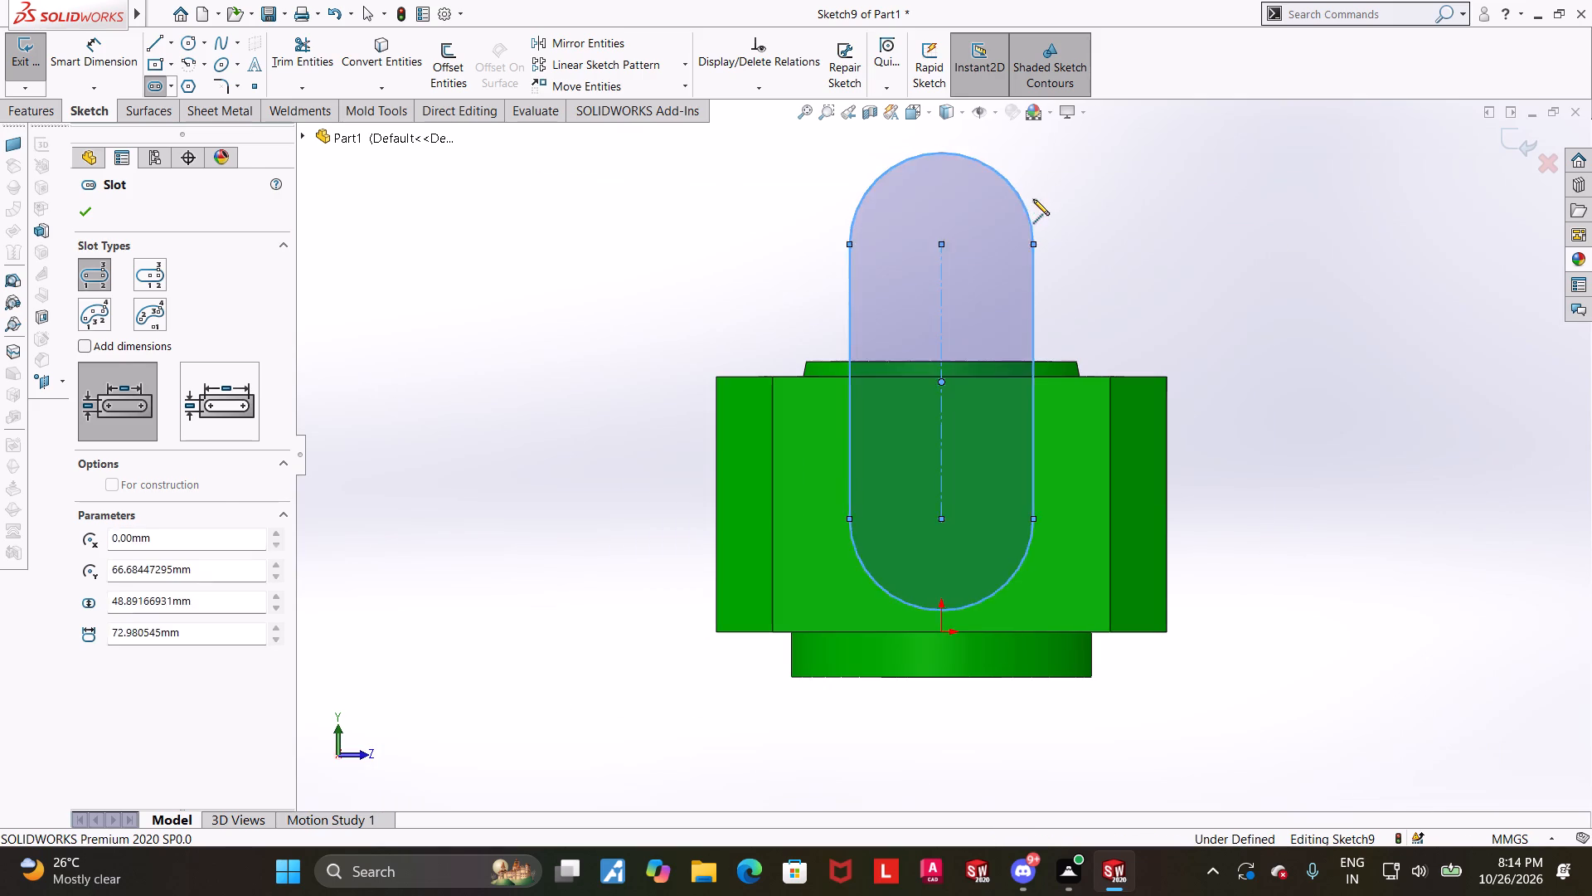
{"action": "key", "text": "Escape"}
Make the slot's centre point coincident with the top edge of the side face.
{"action": "scroll", "coordinate": [1036, 372], "scroll_direction": "down", "scroll_amount": 3}
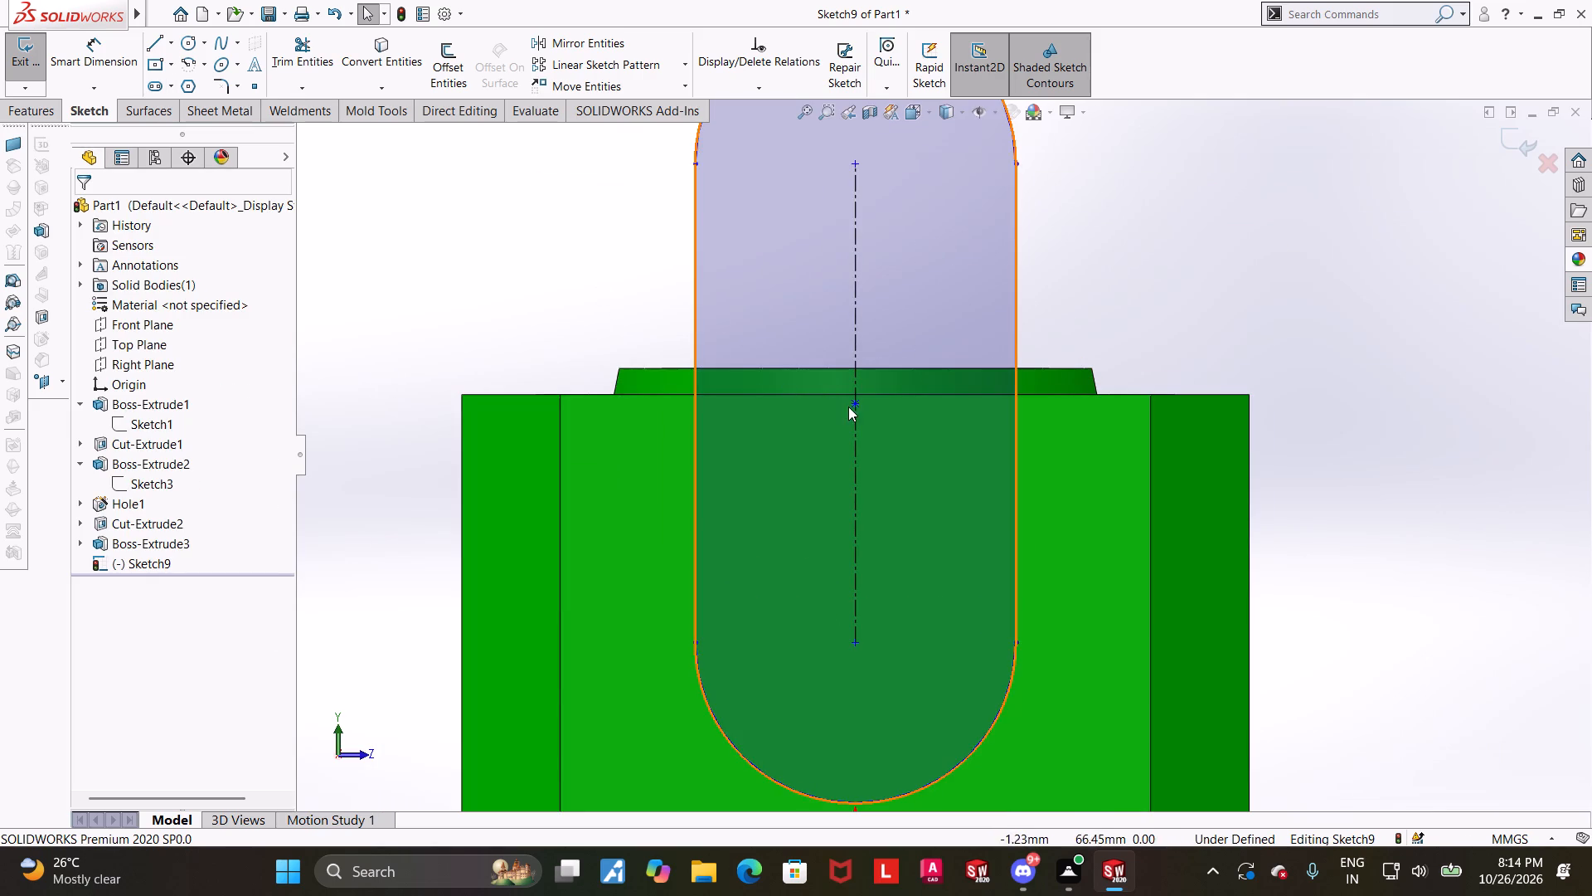
{"action": "left_click", "coordinate": [853, 408]}
{"action": "left_click", "coordinate": [886, 397], "text": "ctrl"}
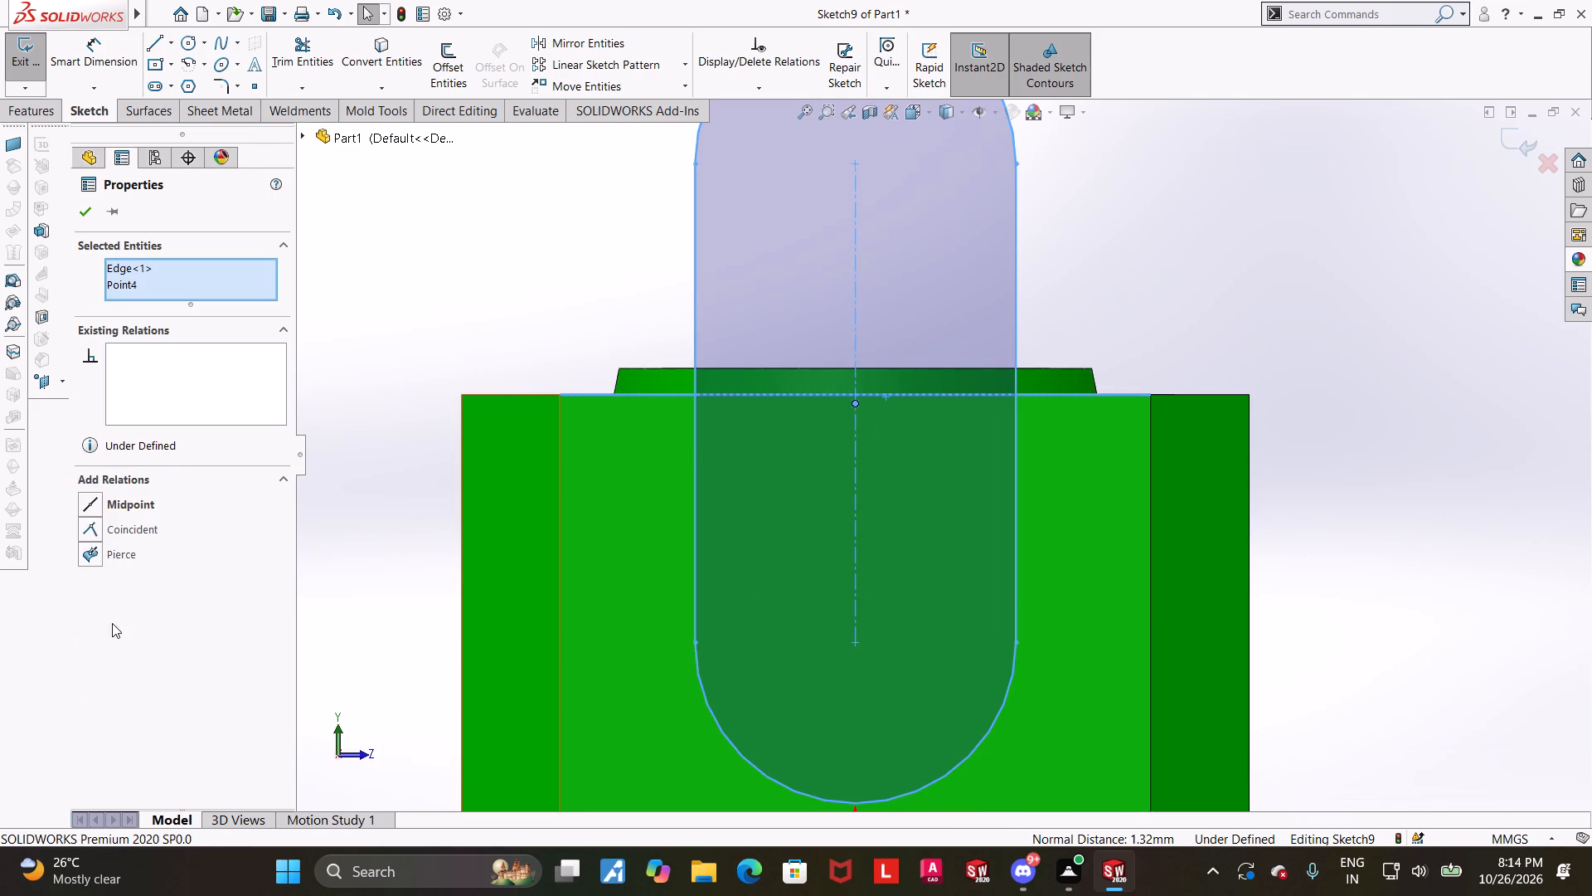
{"action": "left_click", "coordinate": [90, 528]}
{"action": "left_click", "coordinate": [467, 285]}
Draw a horizontal line about 49 mm long across the slot, side to side, along the face's top edge.
{"action": "left_click", "coordinate": [154, 41]}
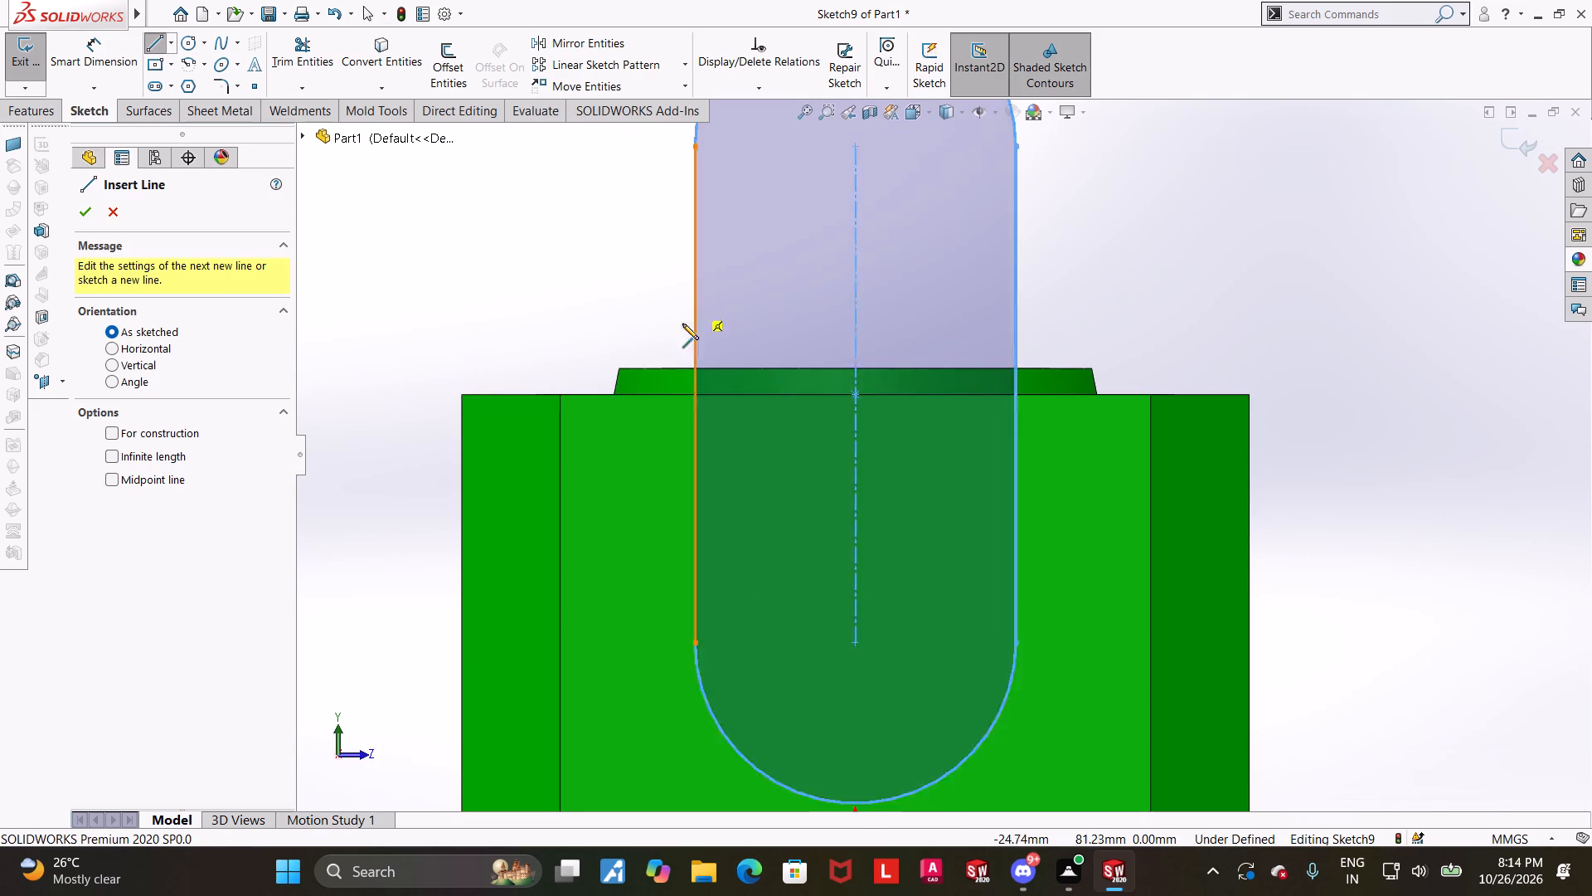
{"action": "left_click", "coordinate": [695, 395]}
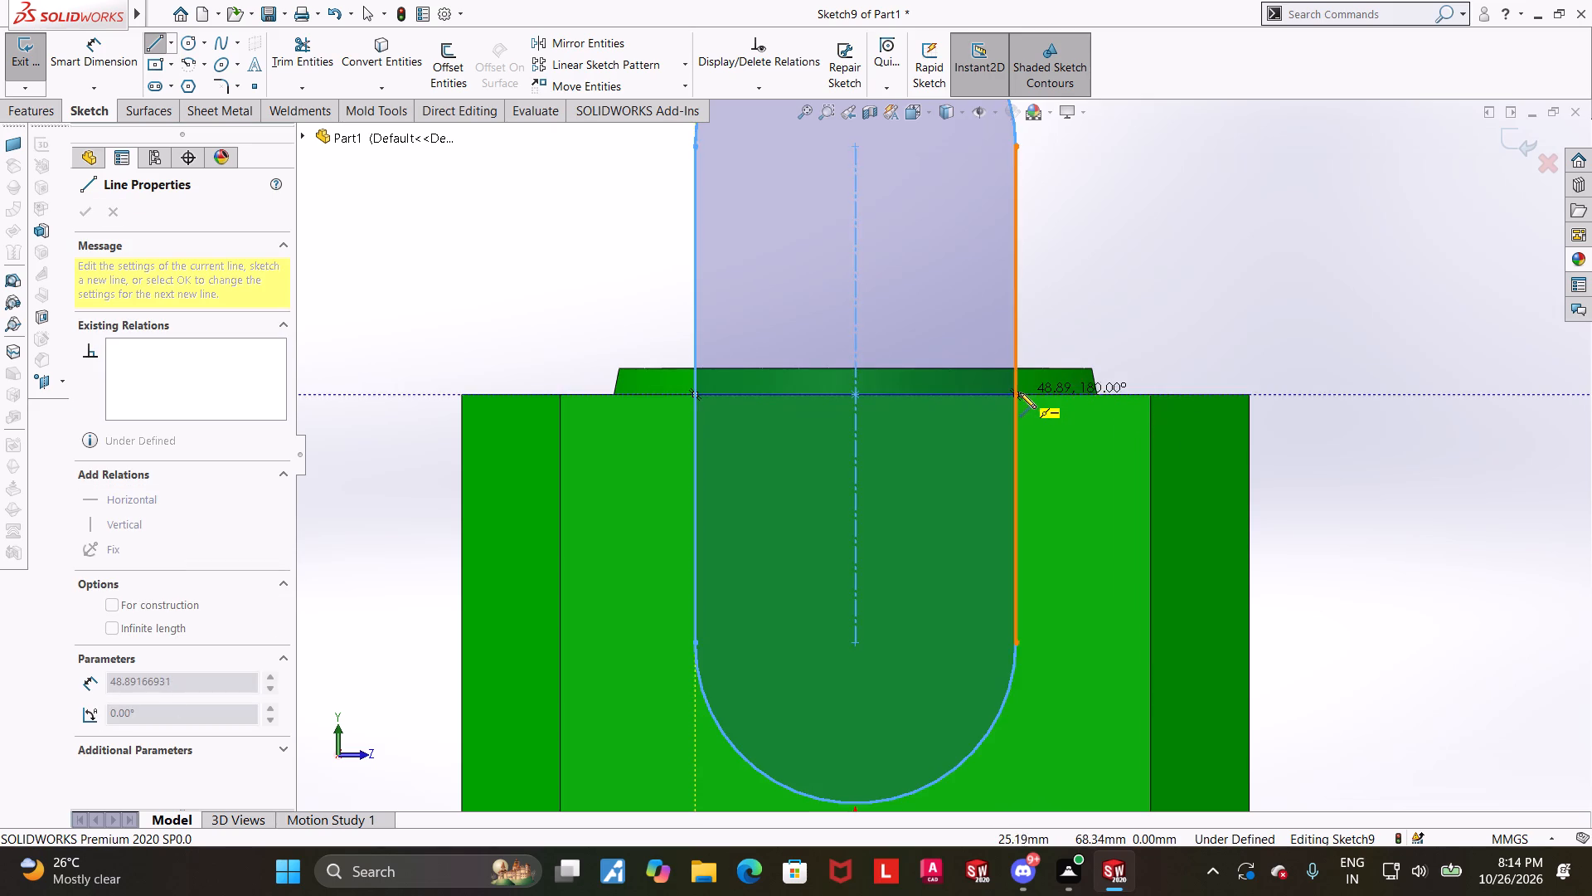
{"action": "left_click", "coordinate": [1017, 394]}
{"action": "key", "text": "Escape"}
{"action": "key", "text": "Escape"}
{"action": "key", "text": "Escape"}
{"action": "scroll", "coordinate": [1156, 487], "scroll_direction": "up", "scroll_amount": 1}
{"action": "scroll", "coordinate": [1127, 575], "scroll_direction": "down", "scroll_amount": 1}
{"action": "scroll", "coordinate": [1085, 567], "scroll_direction": "up", "scroll_amount": 2}
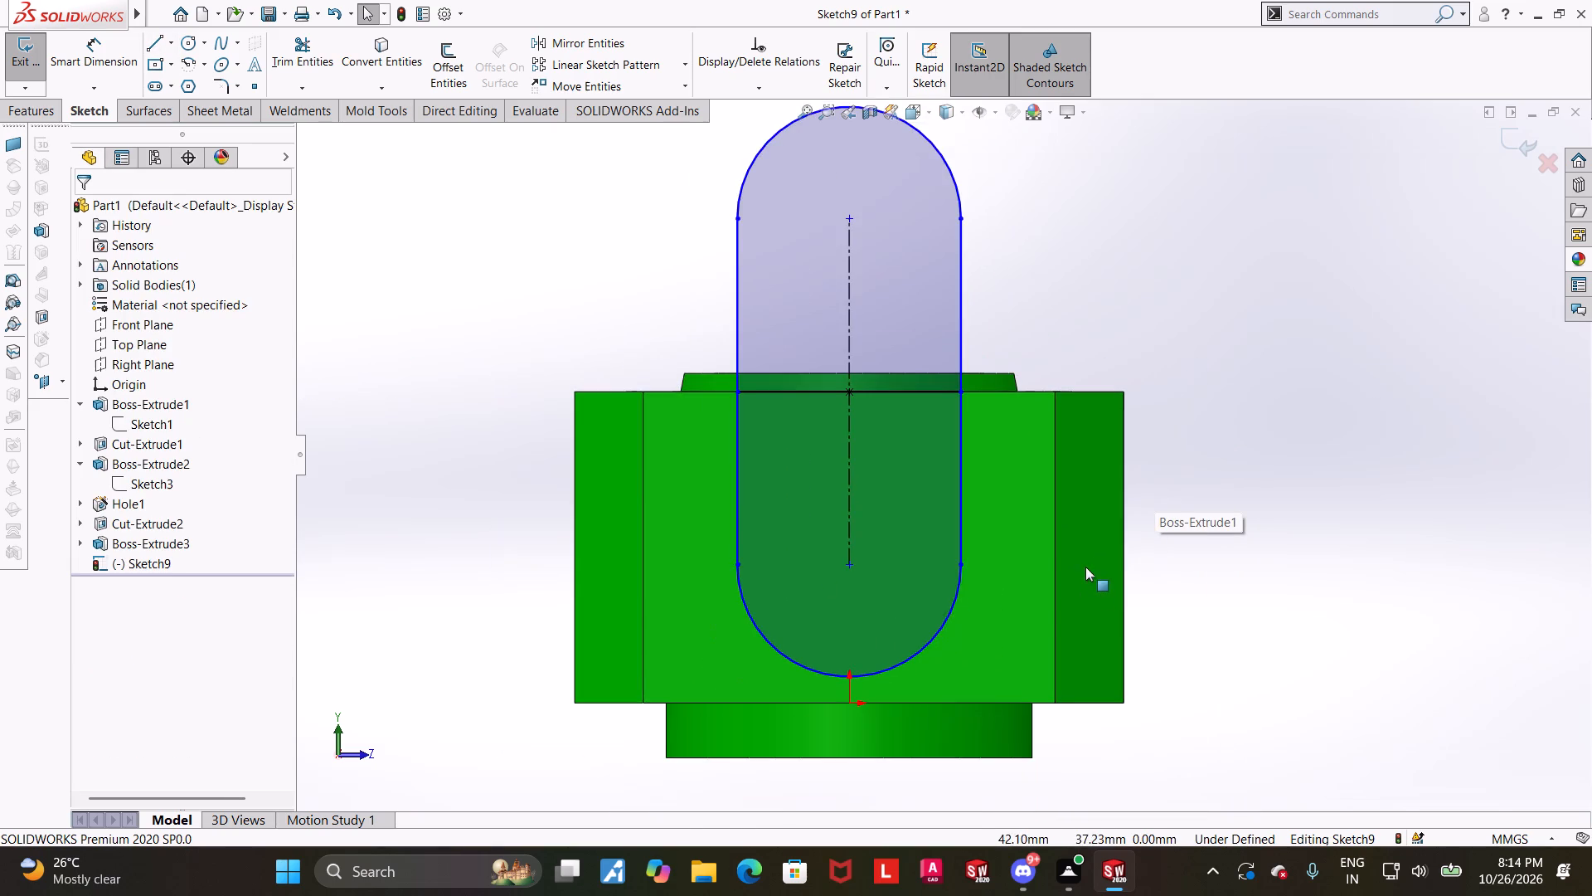
{"action": "scroll", "coordinate": [994, 667], "scroll_direction": "down", "scroll_amount": 2}
{"action": "key", "text": "Escape"}
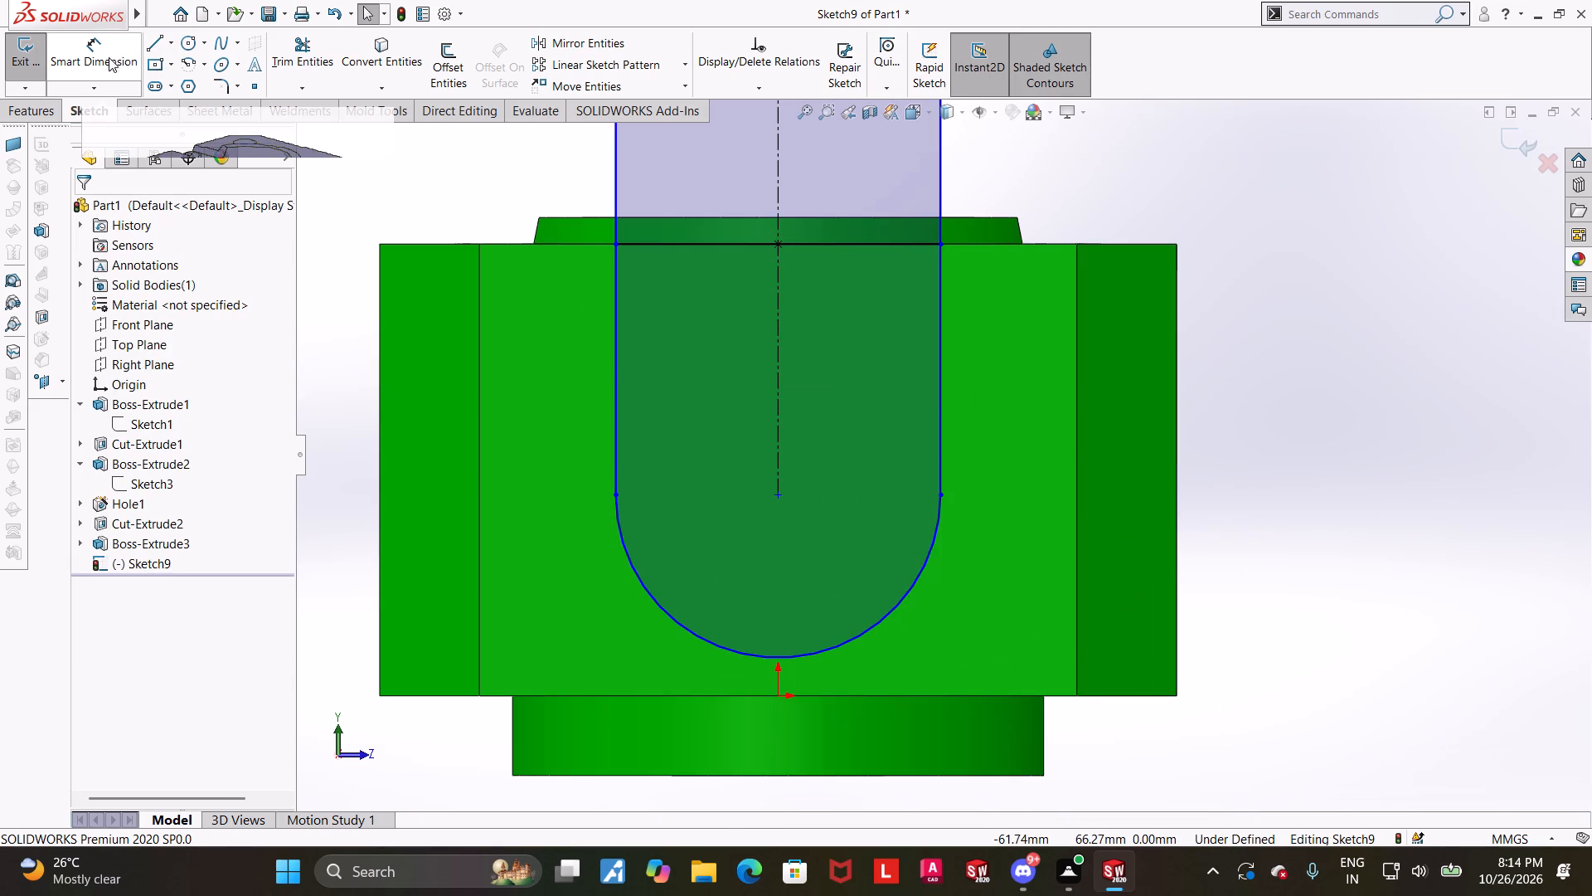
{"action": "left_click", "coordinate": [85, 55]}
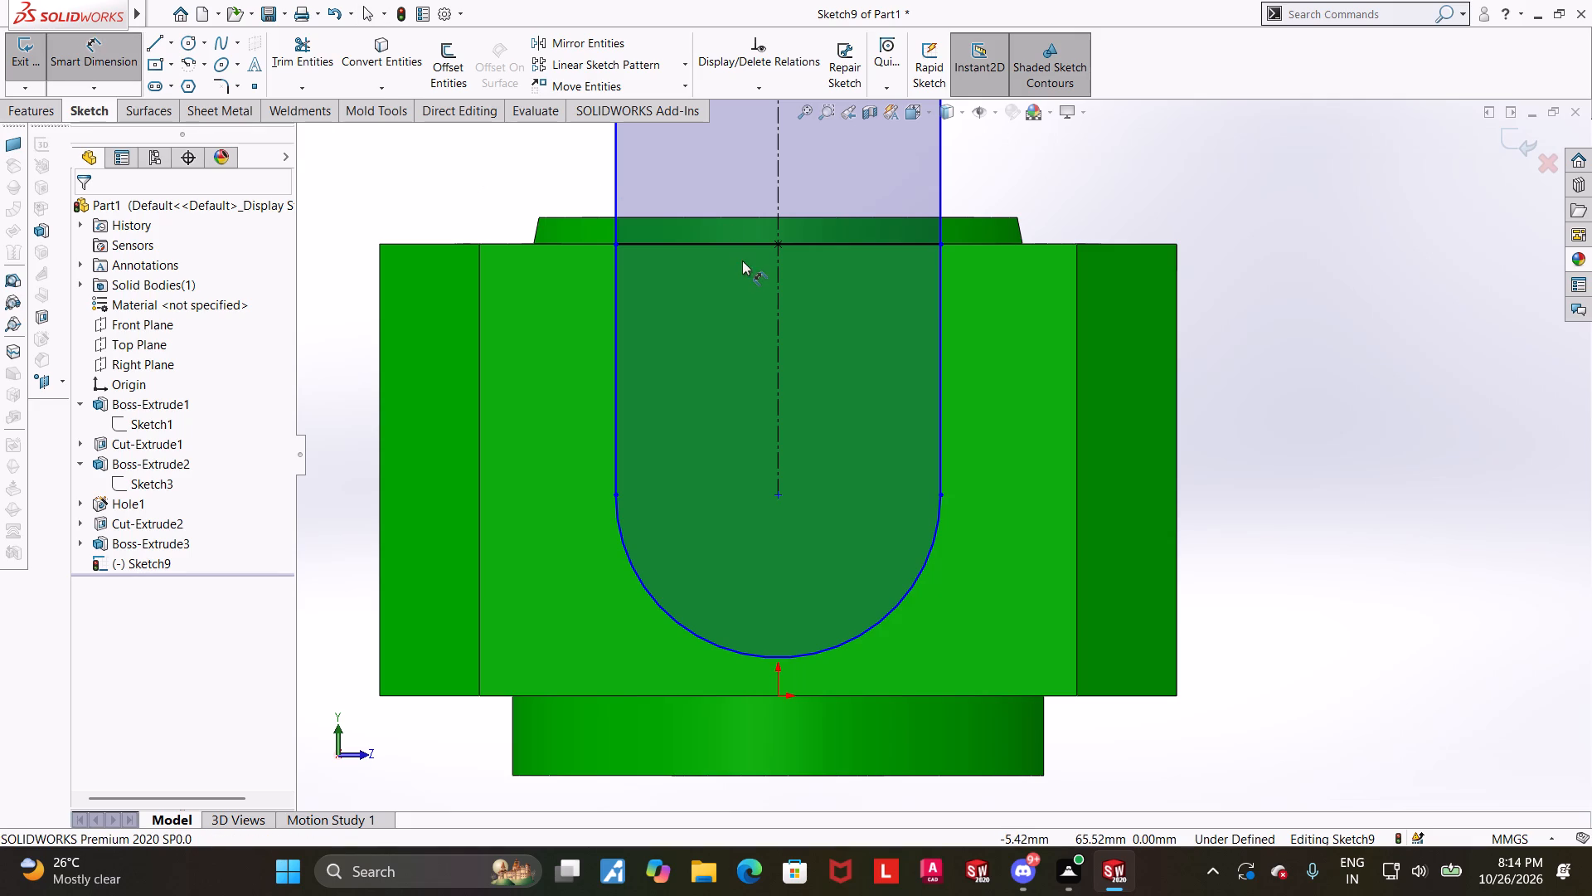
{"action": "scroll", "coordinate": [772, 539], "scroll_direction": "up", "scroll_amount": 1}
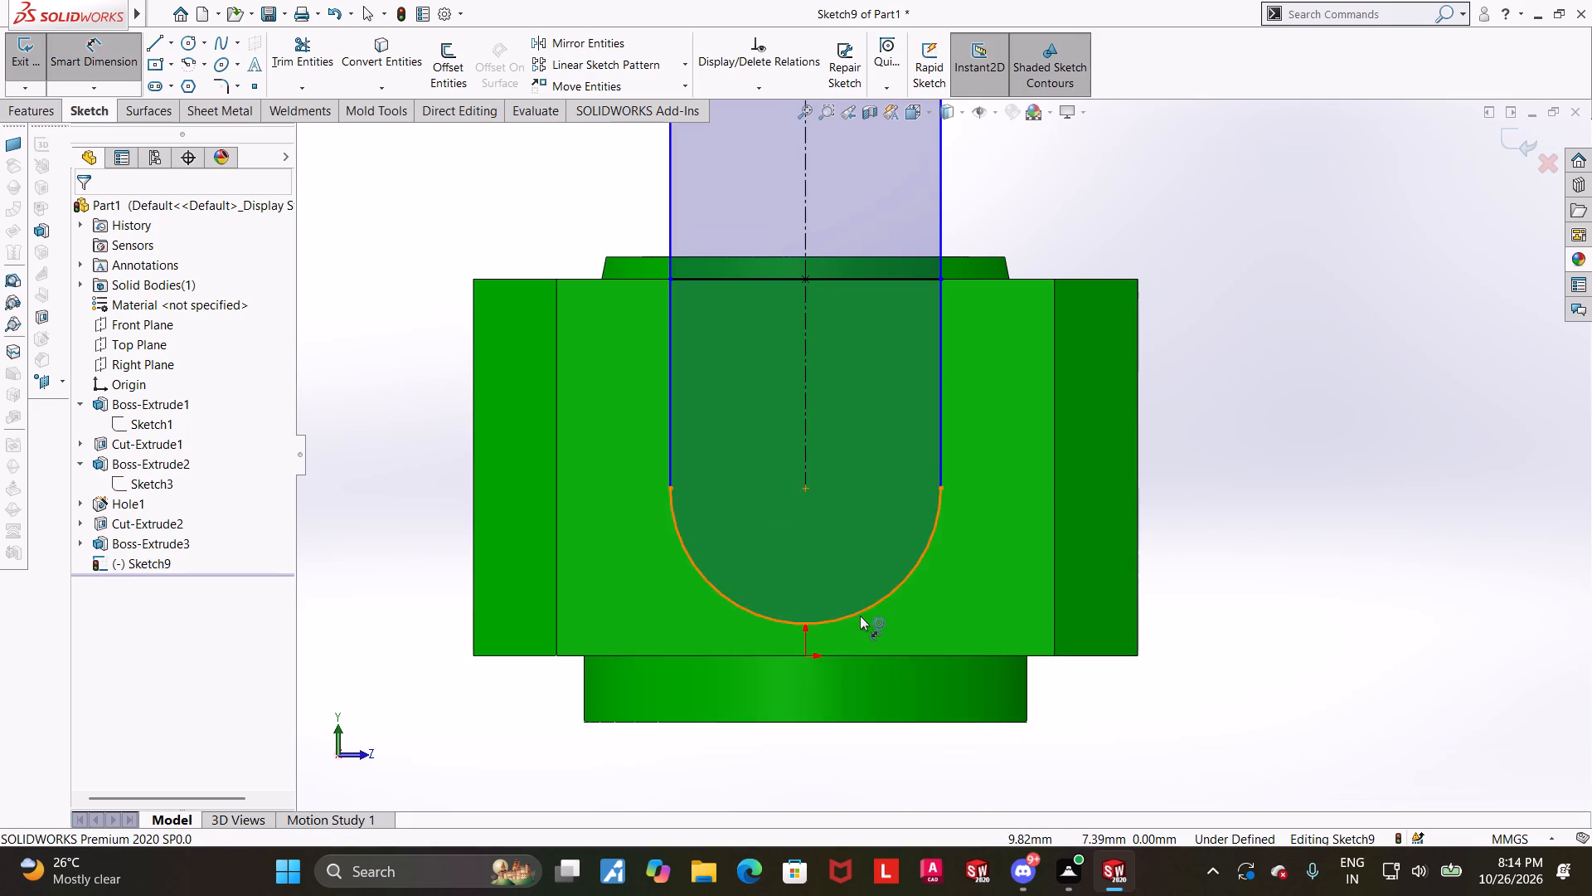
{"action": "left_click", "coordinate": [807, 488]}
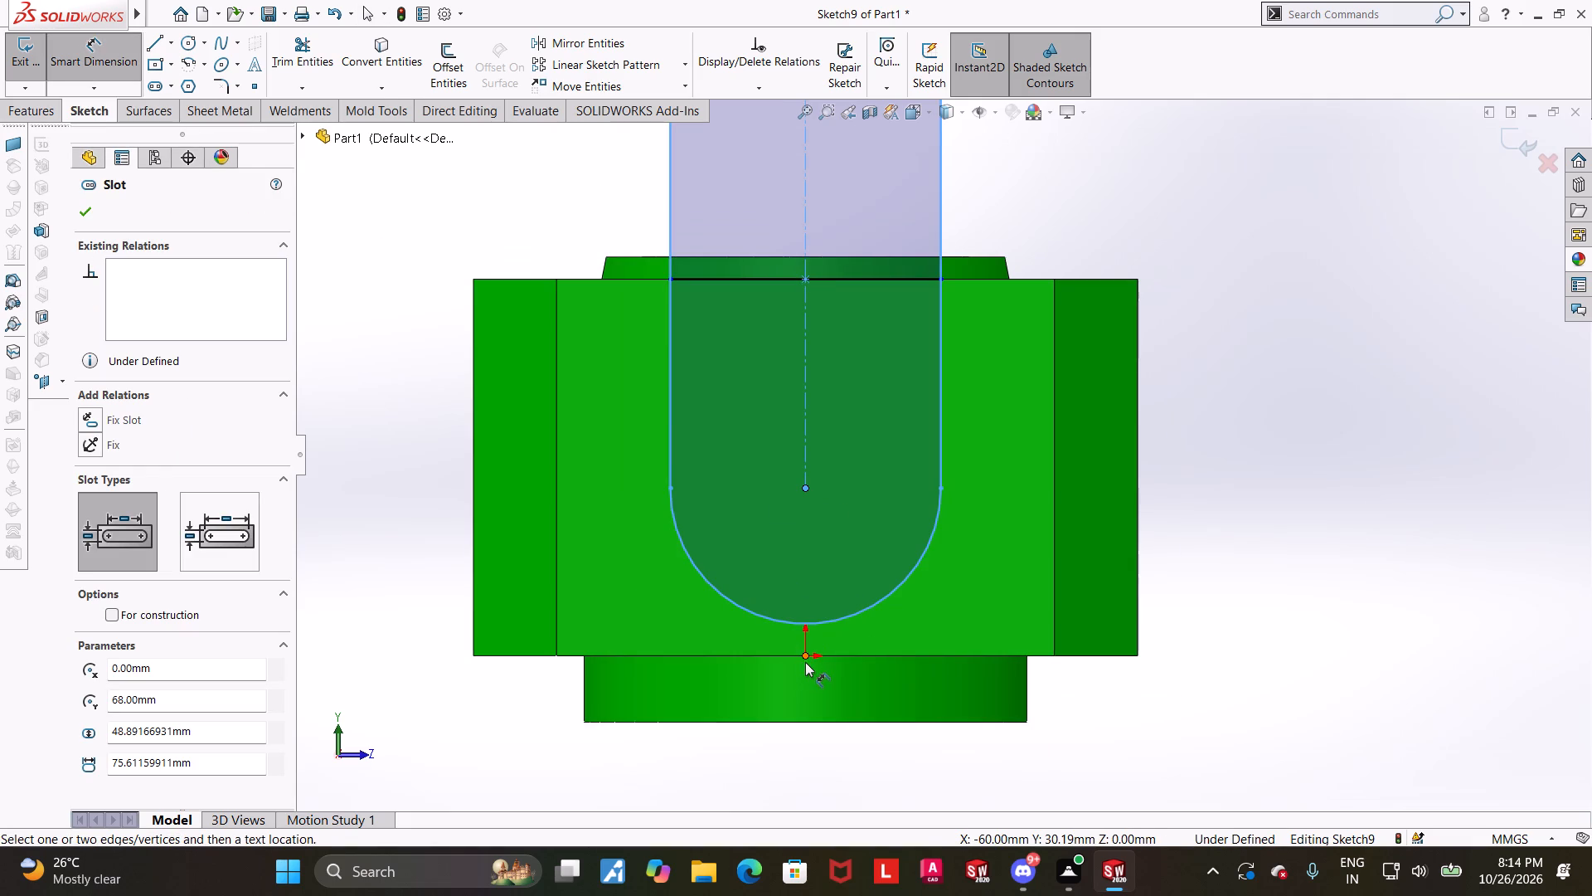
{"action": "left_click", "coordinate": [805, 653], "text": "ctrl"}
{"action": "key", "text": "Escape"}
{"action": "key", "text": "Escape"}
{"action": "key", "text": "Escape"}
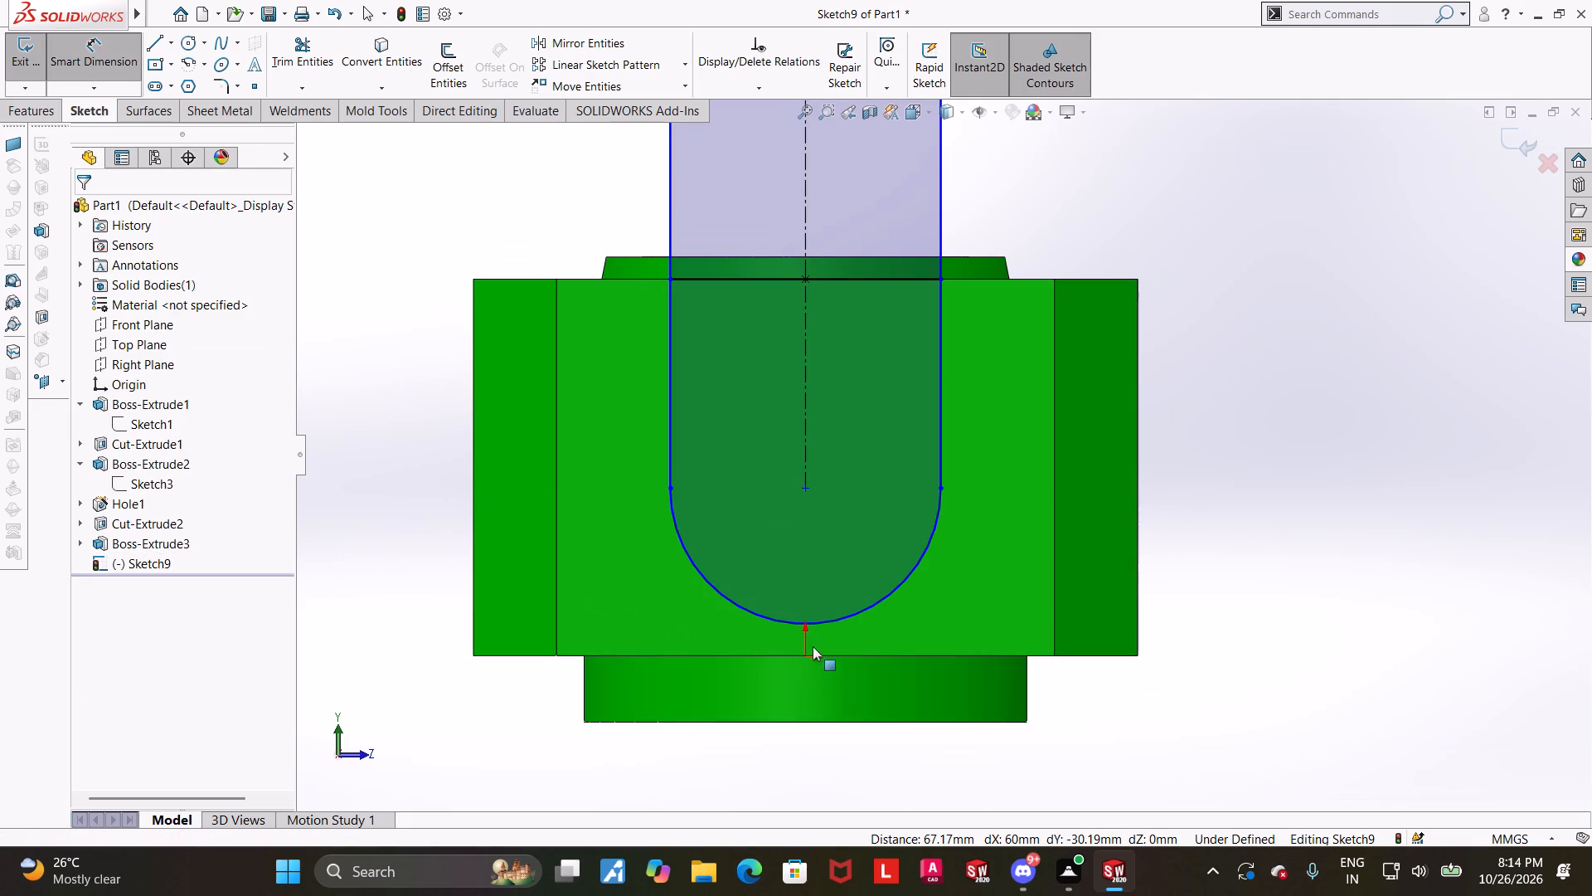
Add a vertical relation between the slot's lower arc centre and the sketch origin.
{"action": "left_click", "coordinate": [806, 655]}
{"action": "left_click", "coordinate": [808, 486], "text": "ctrl"}
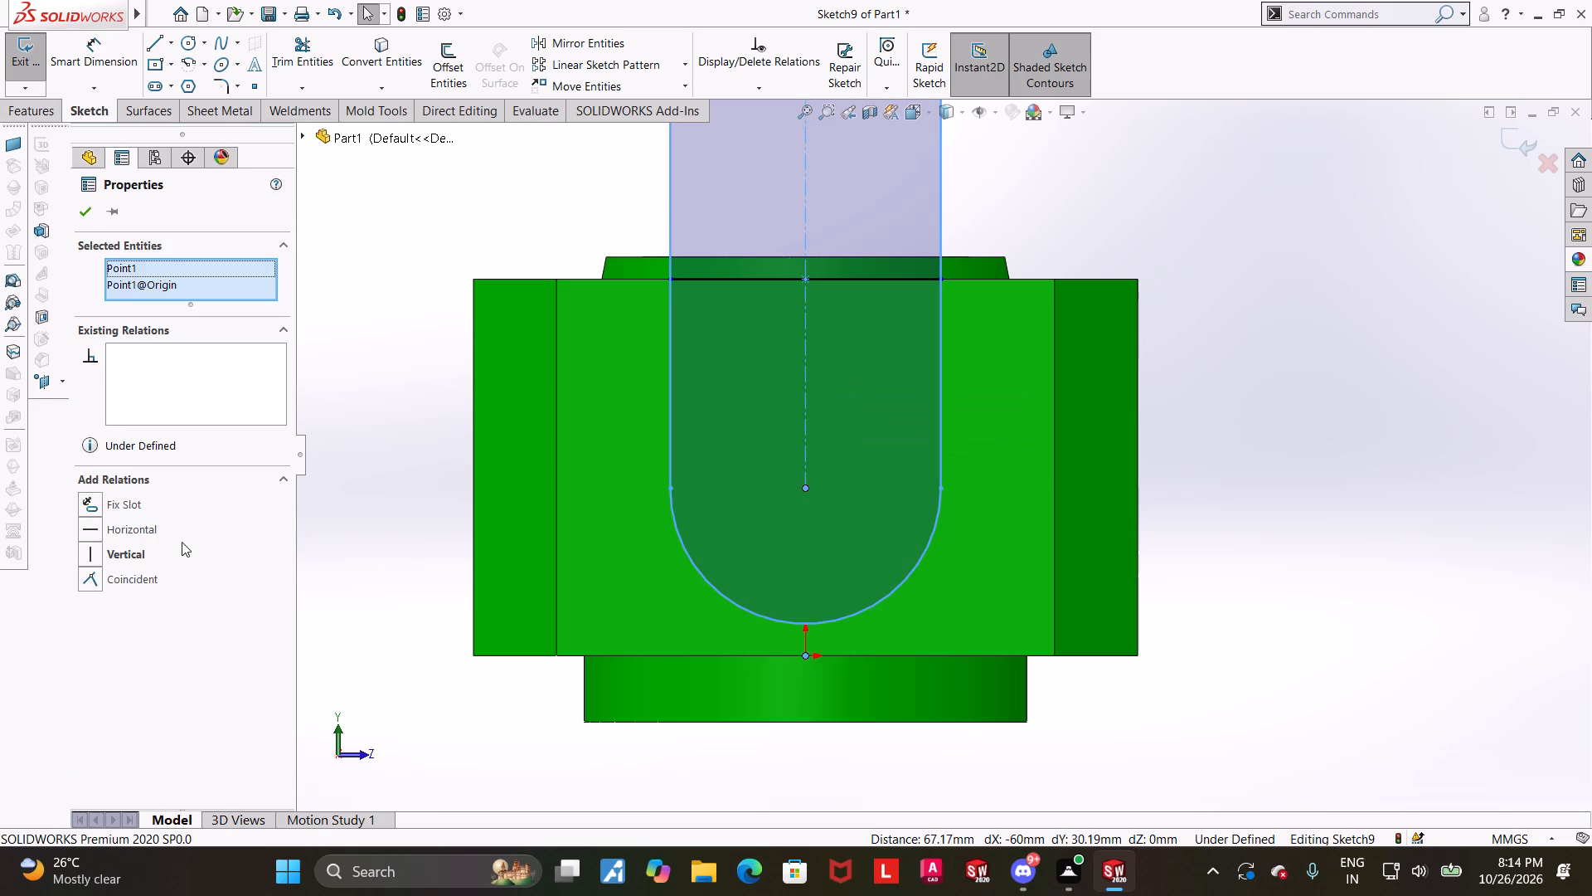
{"action": "left_click", "coordinate": [89, 548]}
{"action": "left_click", "coordinate": [1512, 592]}
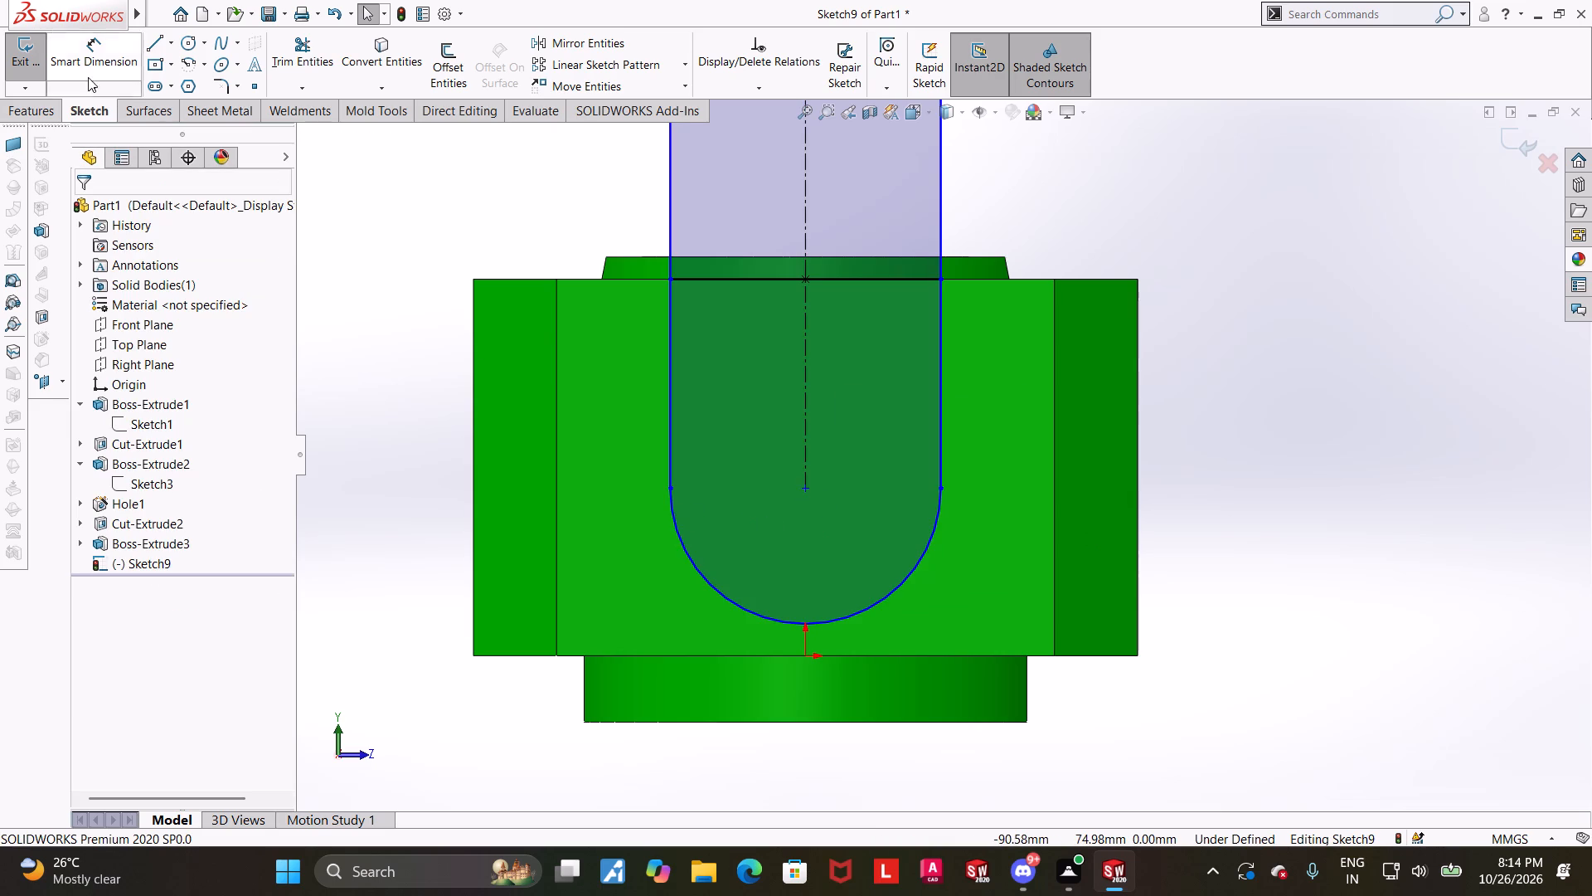
Dimension the height from the bottom edge of the lower boss to the slot's lowest arc point as 40 mm.
{"action": "left_click", "coordinate": [87, 67]}
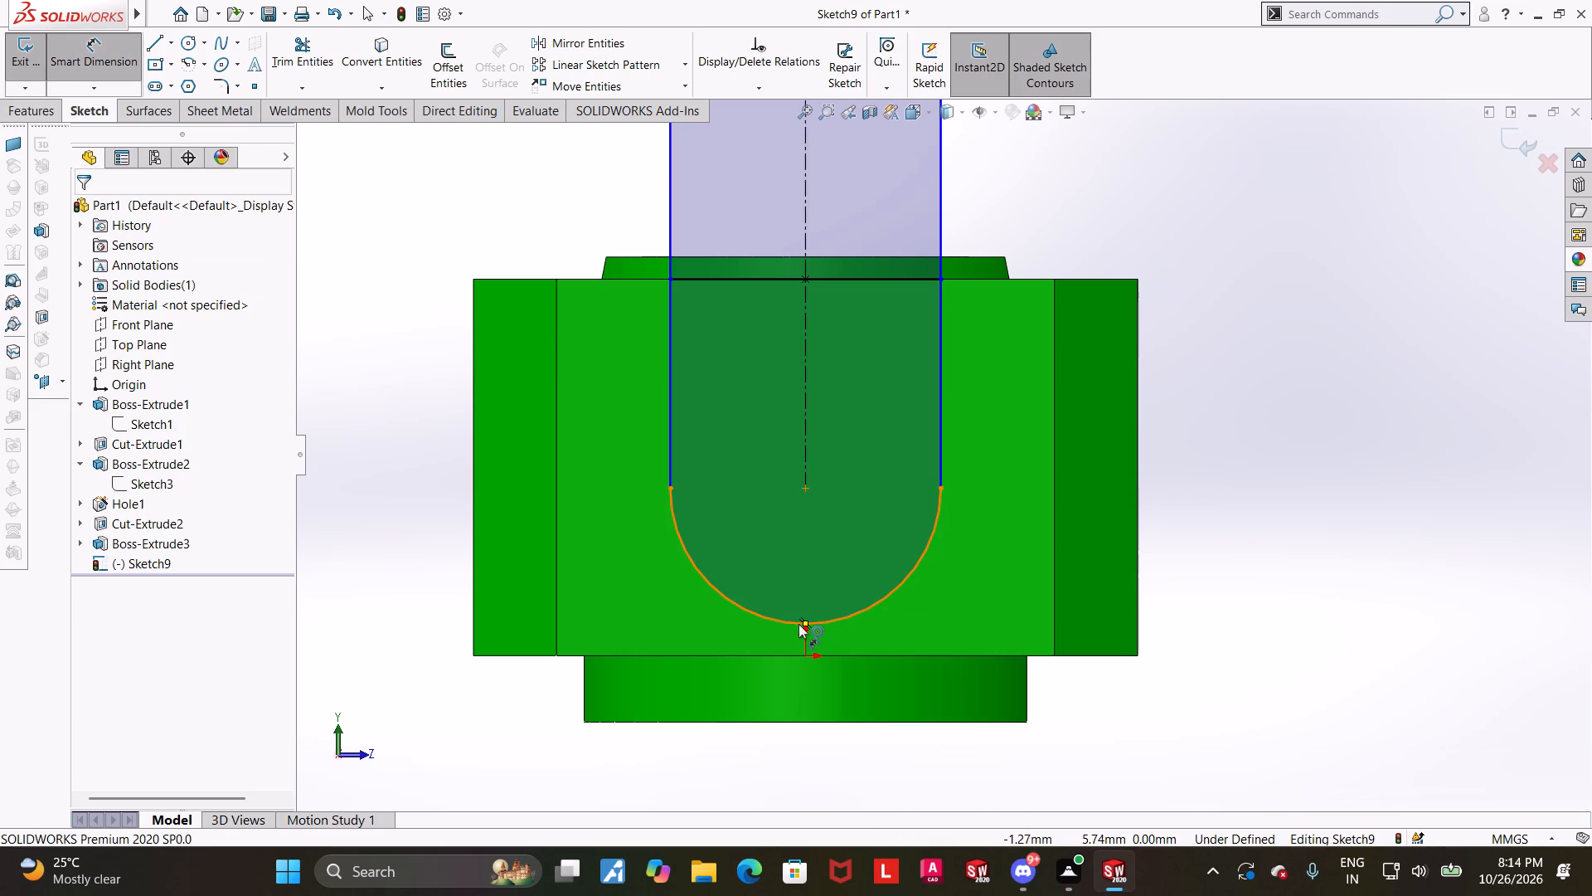
{"action": "left_click", "coordinate": [802, 624]}
{"action": "left_click", "coordinate": [804, 723]}
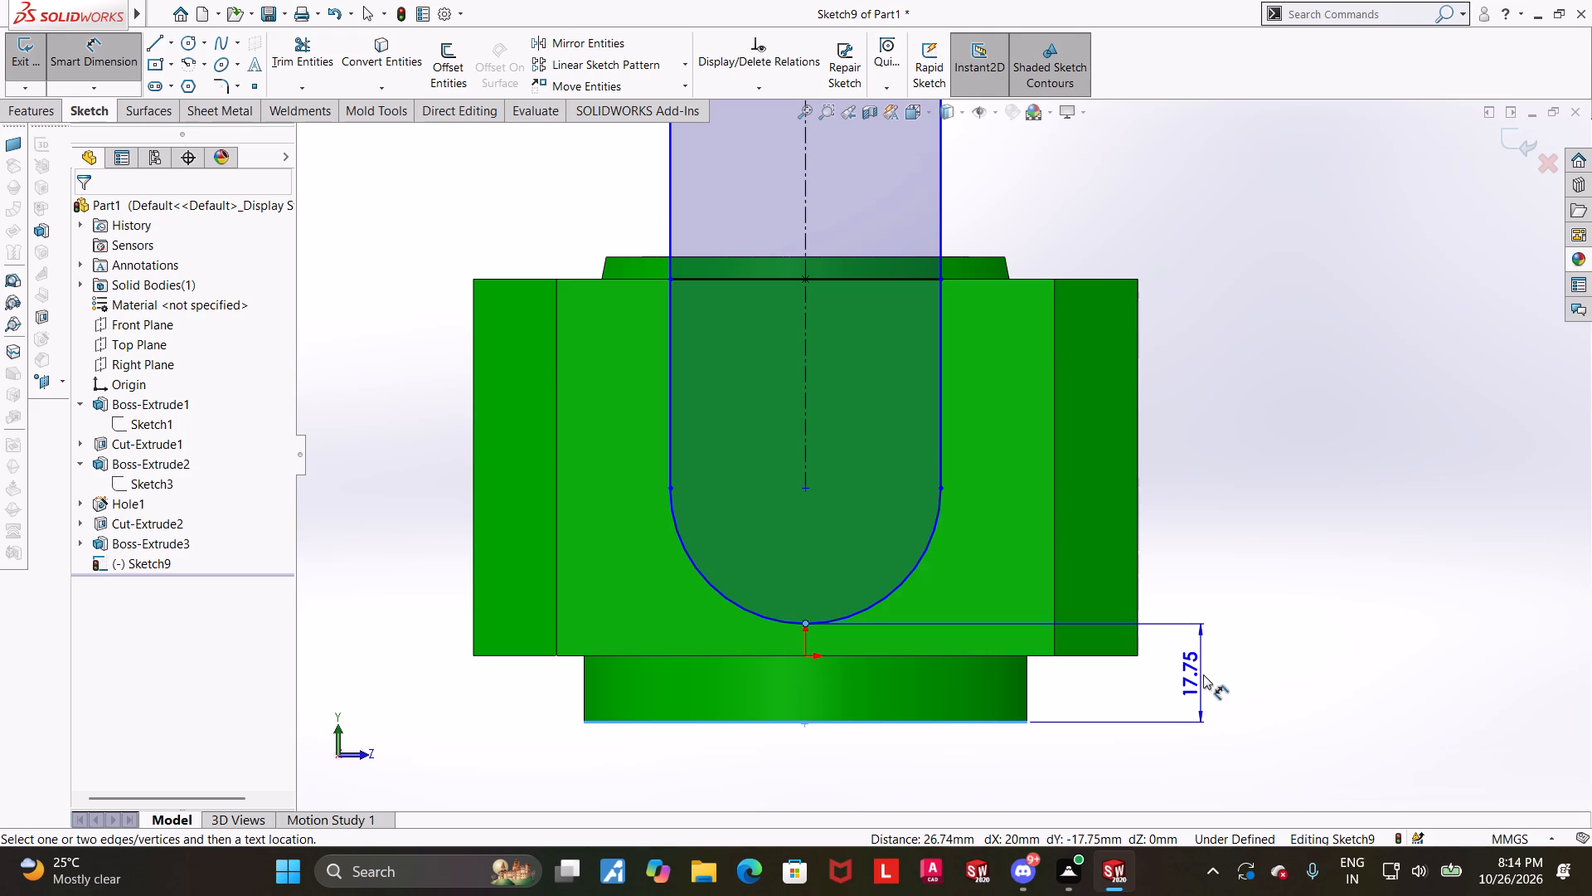
{"action": "key", "text": "Escape"}
{"action": "scroll", "coordinate": [1210, 685], "scroll_direction": "up", "scroll_amount": 1}
{"action": "scroll", "coordinate": [1289, 707], "scroll_direction": "up", "scroll_amount": 1}
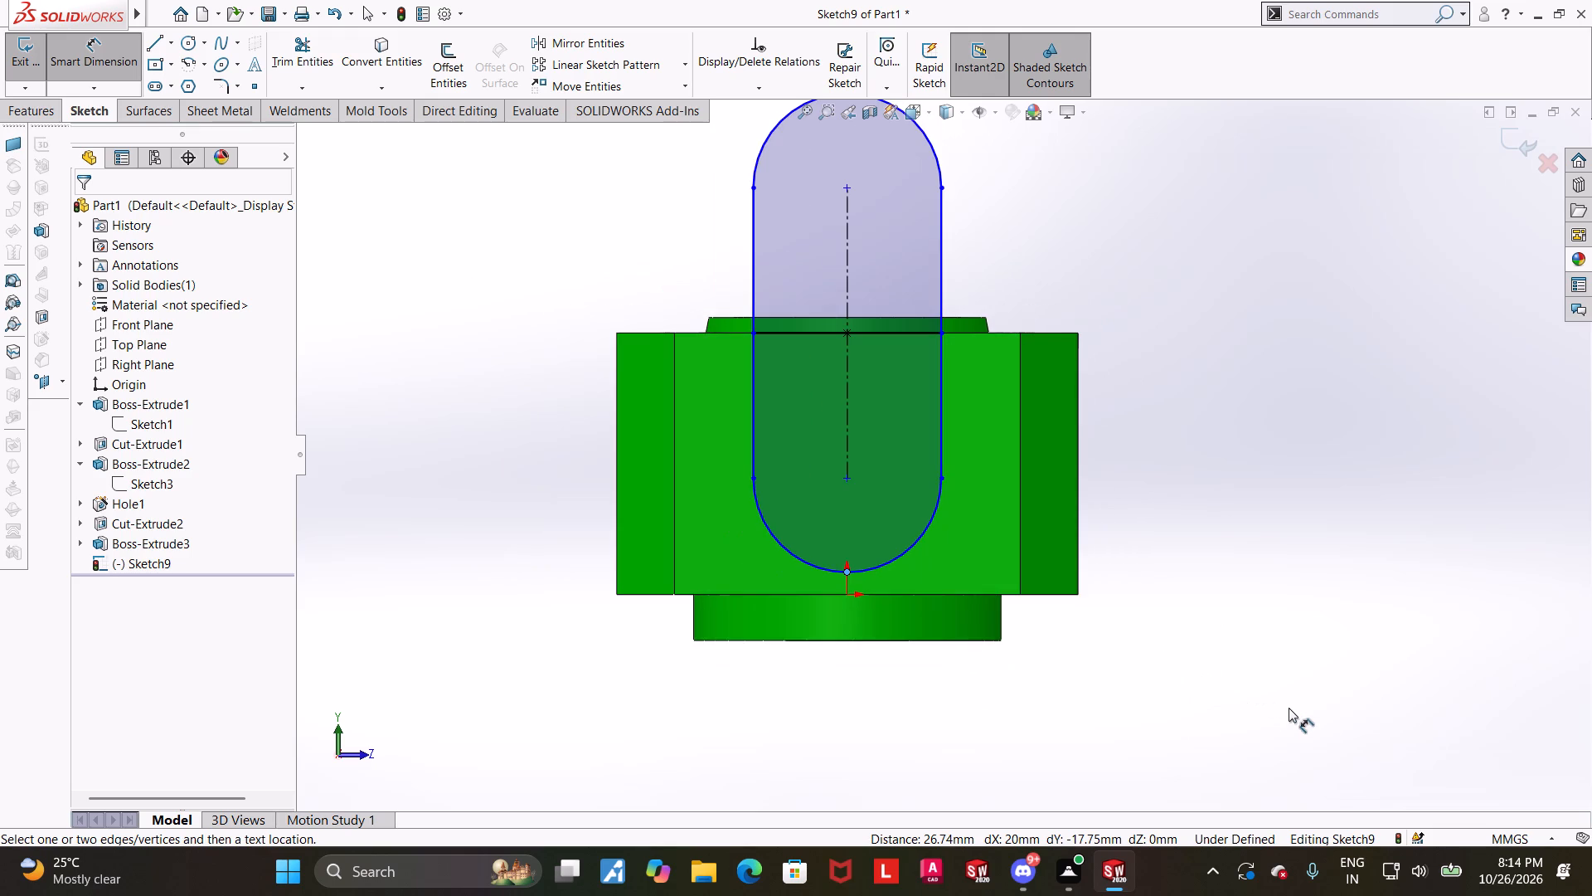
{"action": "scroll", "coordinate": [972, 517], "scroll_direction": "down", "scroll_amount": 1}
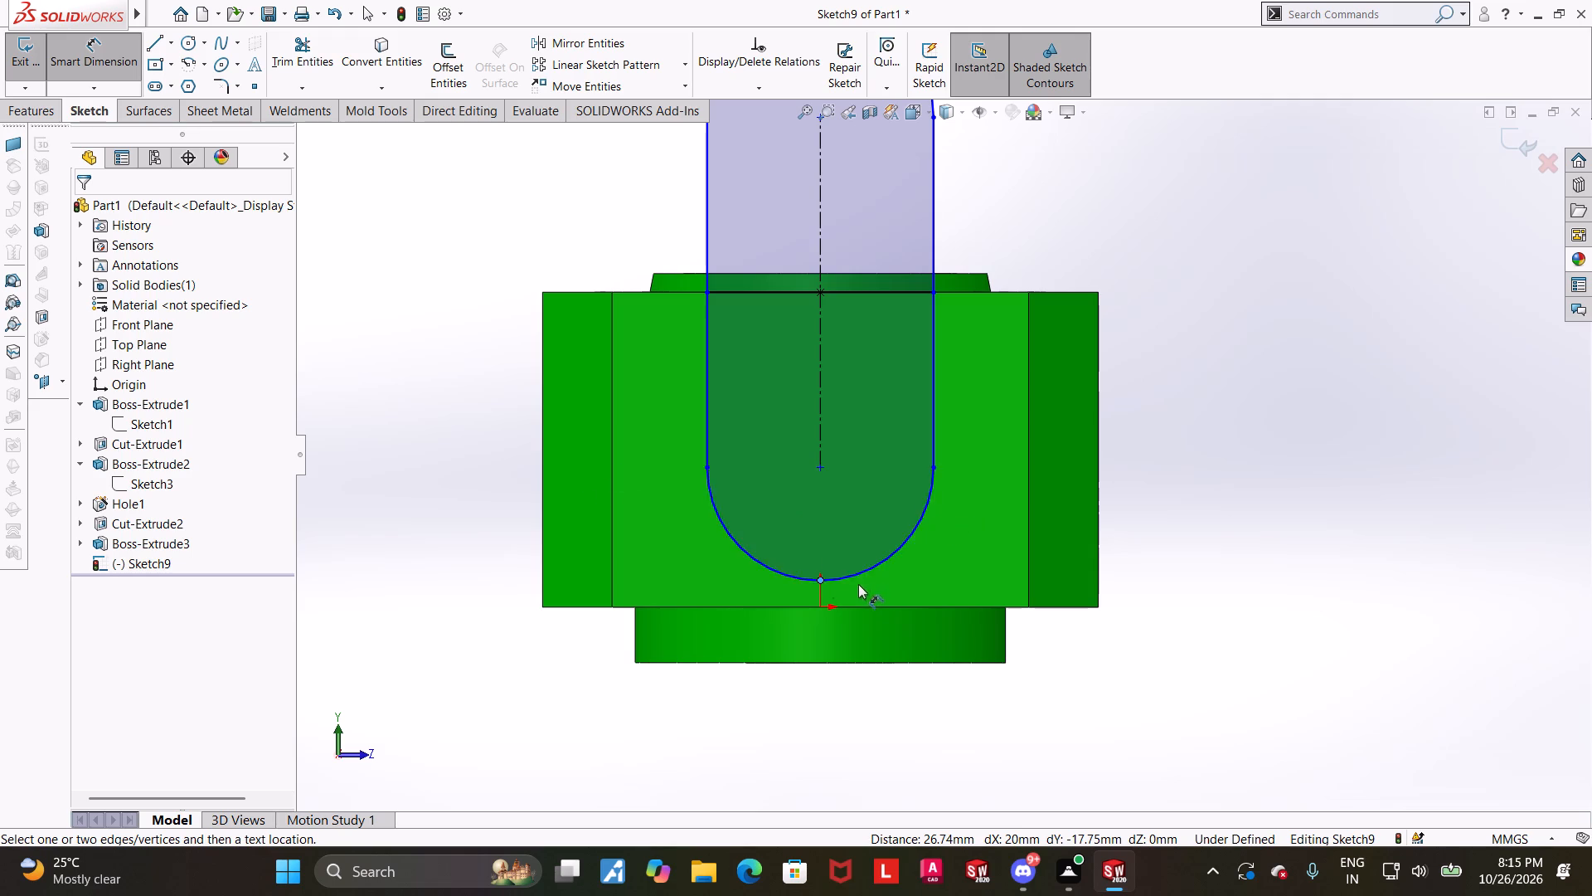
{"action": "left_click", "coordinate": [827, 665]}
{"action": "left_click", "coordinate": [1196, 639]}
{"action": "type", "text": "40"}
{"action": "key", "text": "Return"}
{"action": "key", "text": "Escape"}
{"action": "left_click", "coordinate": [1285, 580]}
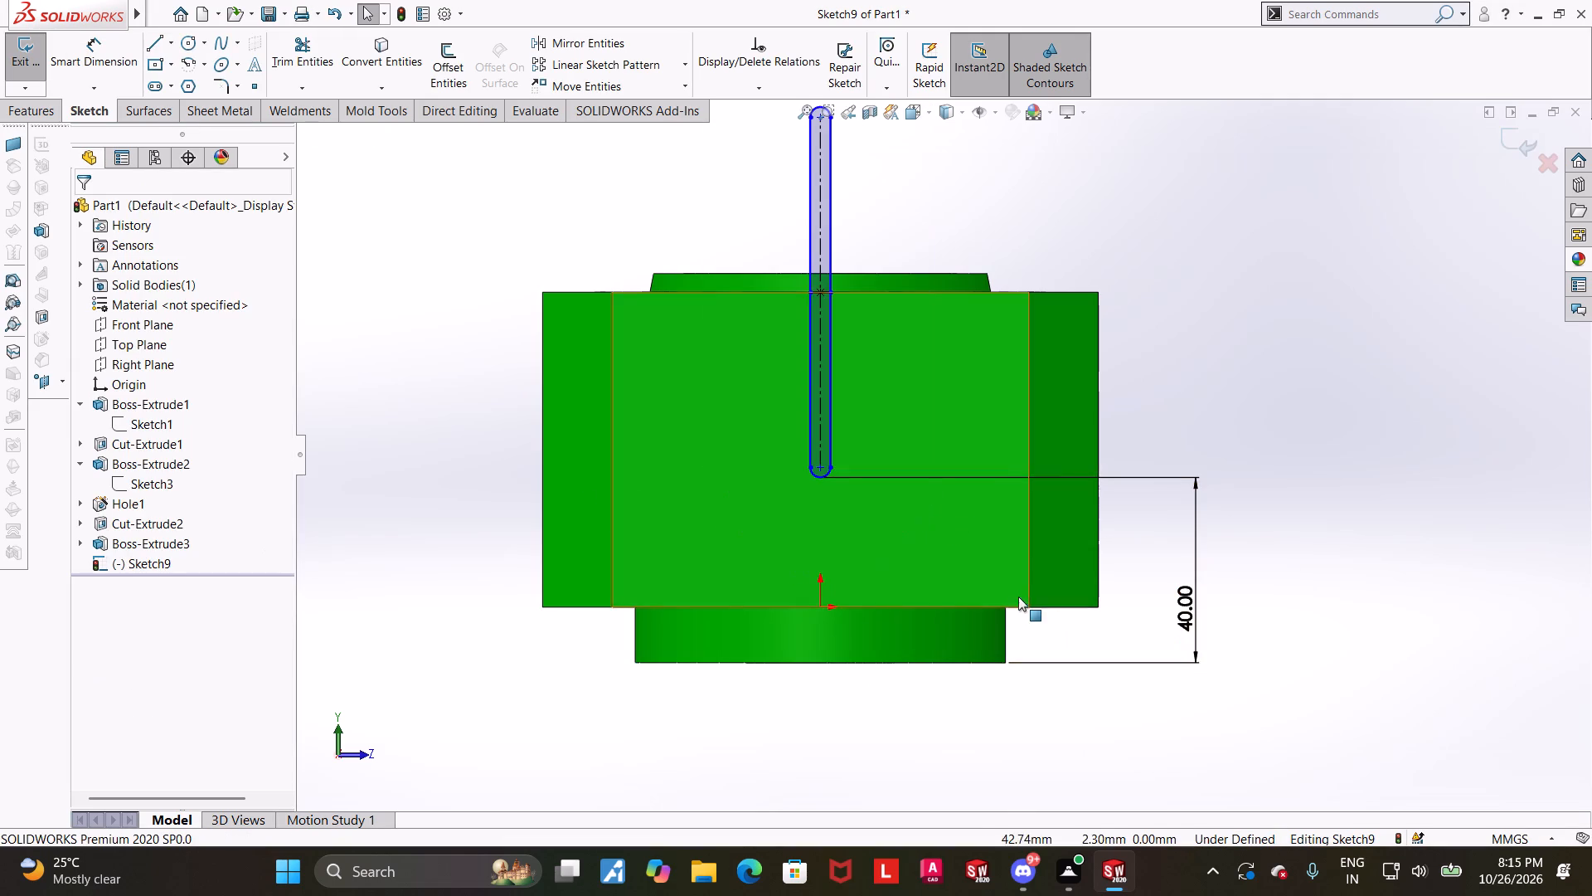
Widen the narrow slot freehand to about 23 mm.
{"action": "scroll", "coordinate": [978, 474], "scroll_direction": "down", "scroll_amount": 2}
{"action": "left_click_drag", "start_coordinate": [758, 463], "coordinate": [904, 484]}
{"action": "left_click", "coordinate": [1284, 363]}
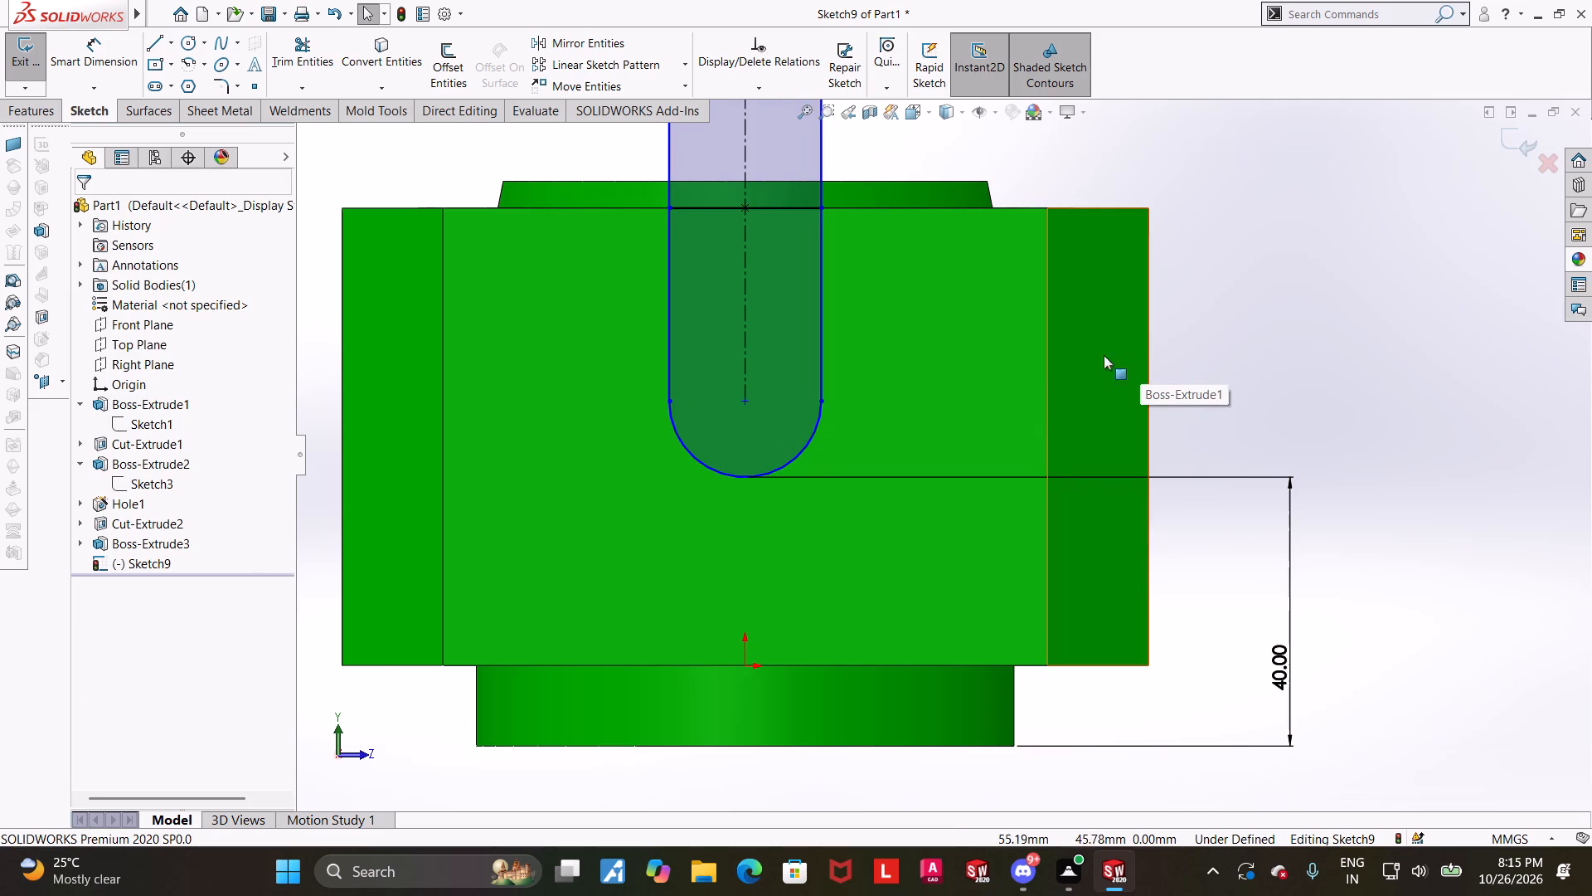
Dimension the slot's width between its two straight sides as 36 mm and close the sketch.
{"action": "scroll", "coordinate": [1074, 354], "scroll_direction": "up", "scroll_amount": 1}
{"action": "scroll", "coordinate": [990, 299], "scroll_direction": "down", "scroll_amount": 2}
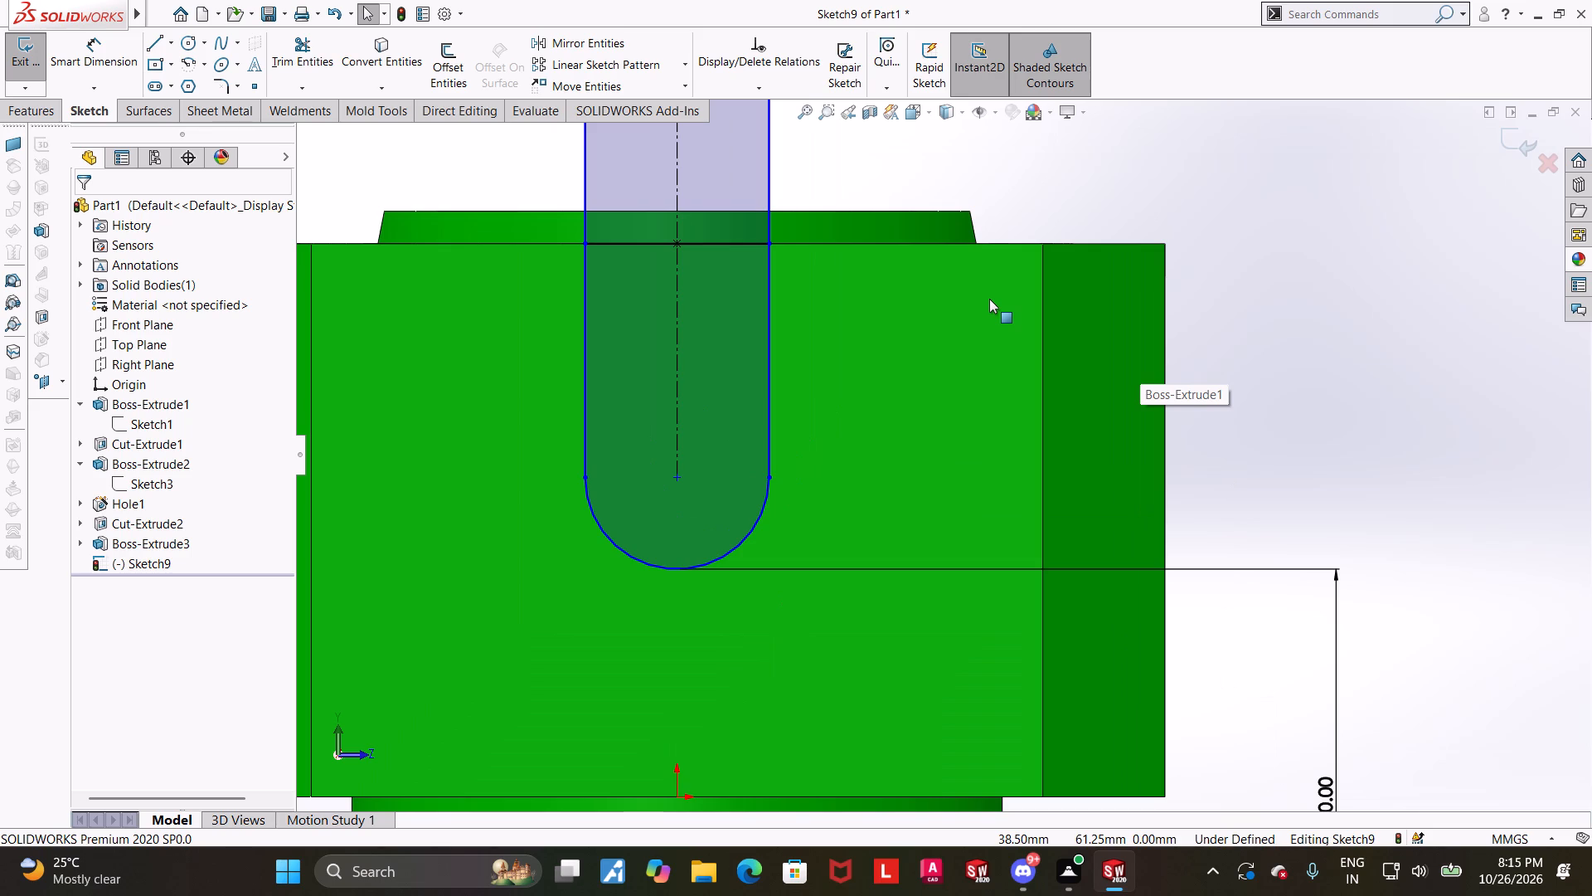
{"action": "scroll", "coordinate": [880, 187], "scroll_direction": "up", "scroll_amount": 3}
{"action": "scroll", "coordinate": [1068, 277], "scroll_direction": "down", "scroll_amount": 2}
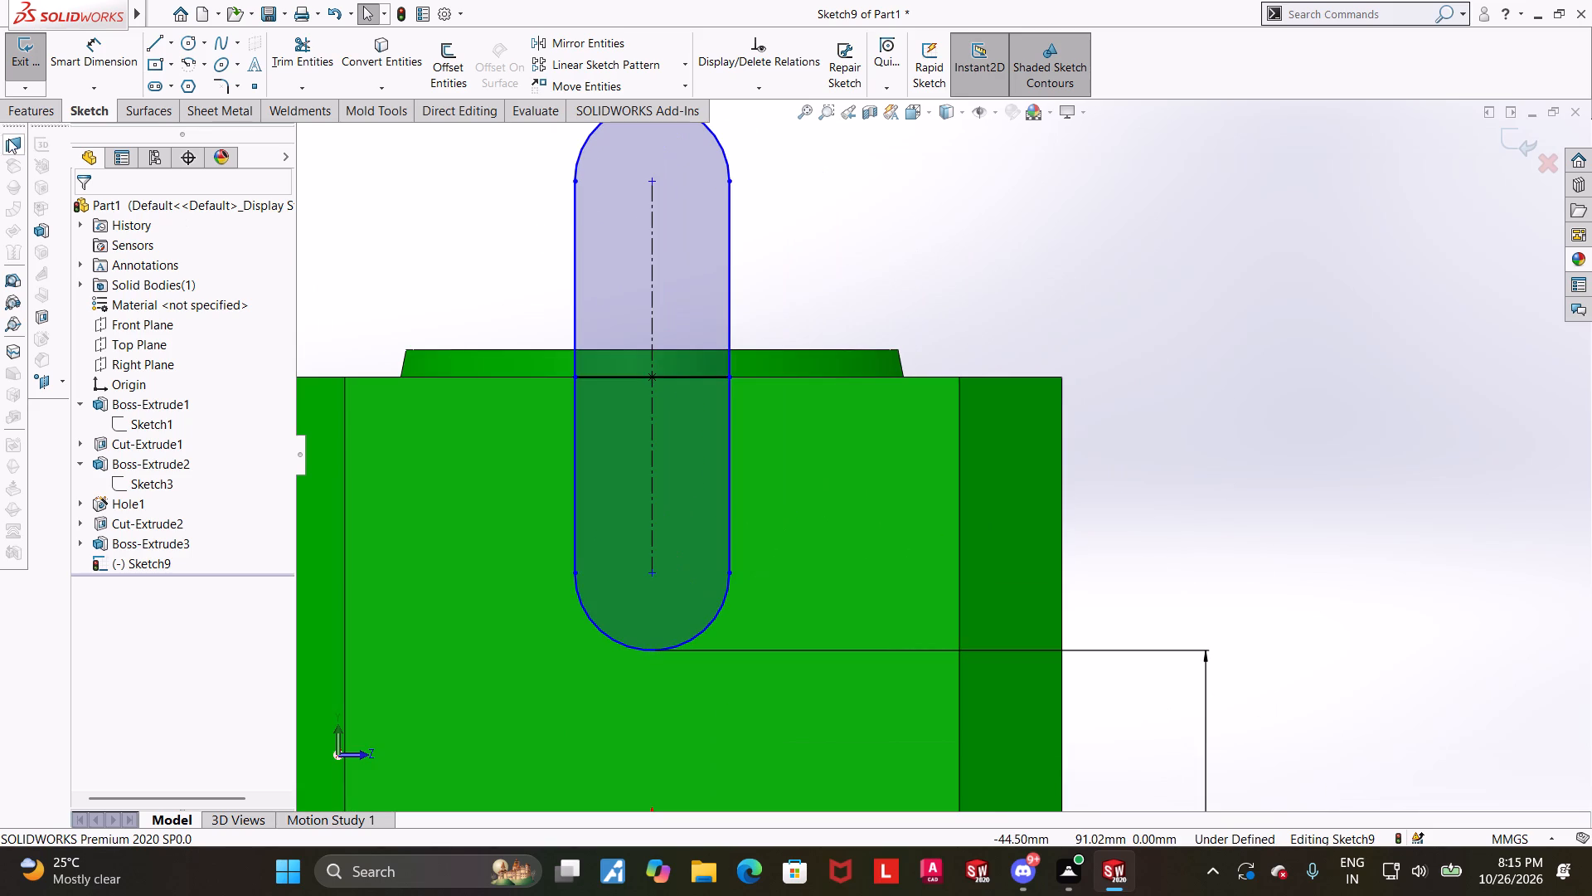
{"action": "left_click", "coordinate": [60, 56]}
{"action": "left_click", "coordinate": [573, 410]}
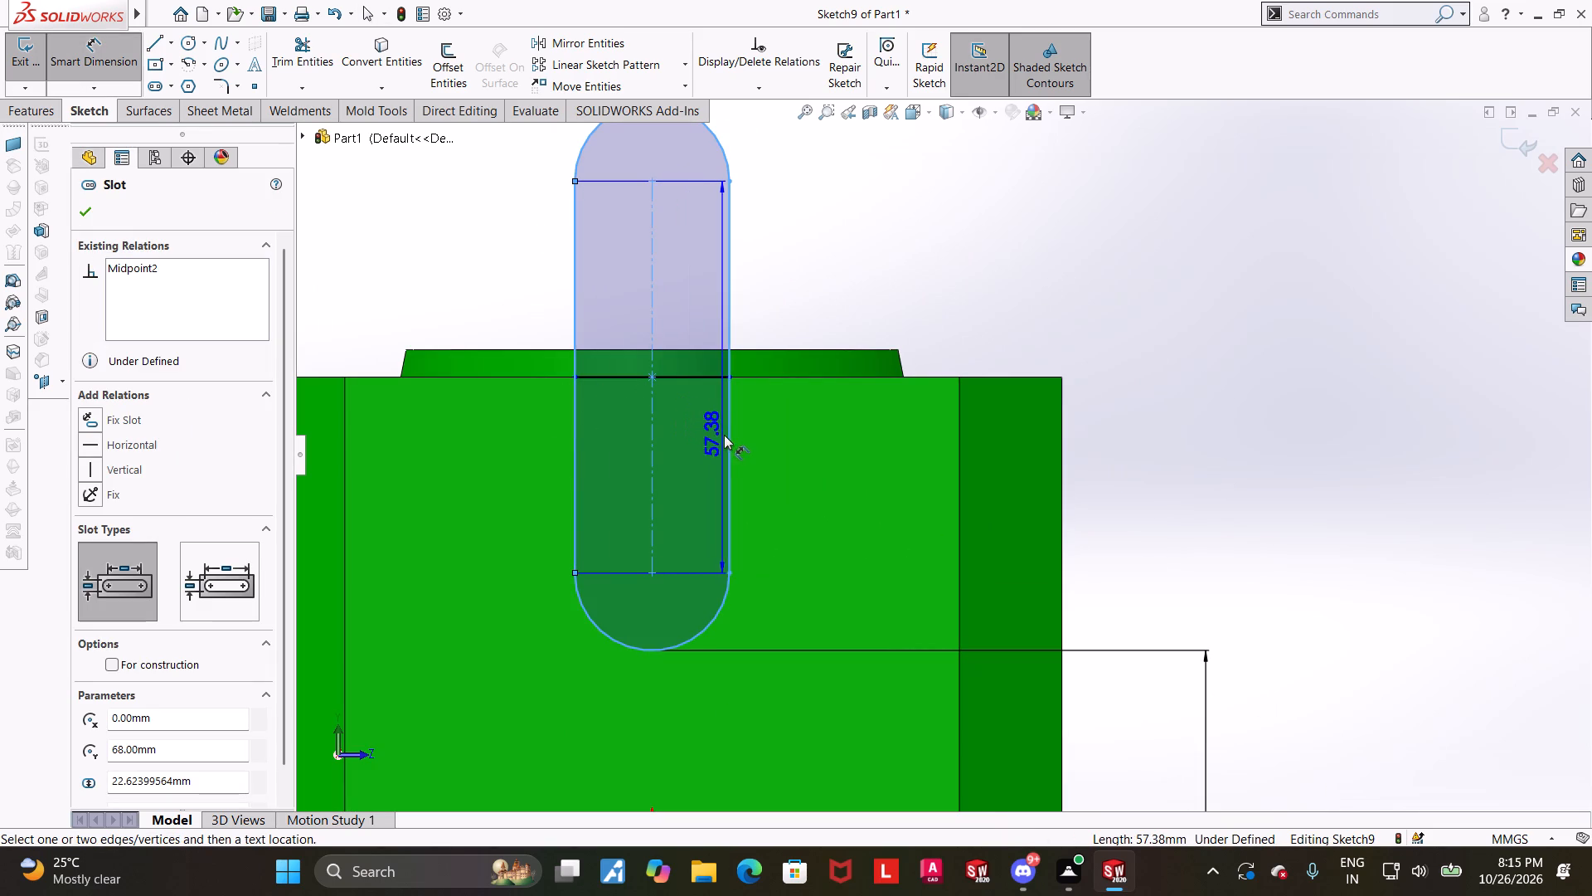
{"action": "left_click", "coordinate": [729, 436]}
{"action": "scroll", "coordinate": [716, 434], "scroll_direction": "up", "scroll_amount": 3}
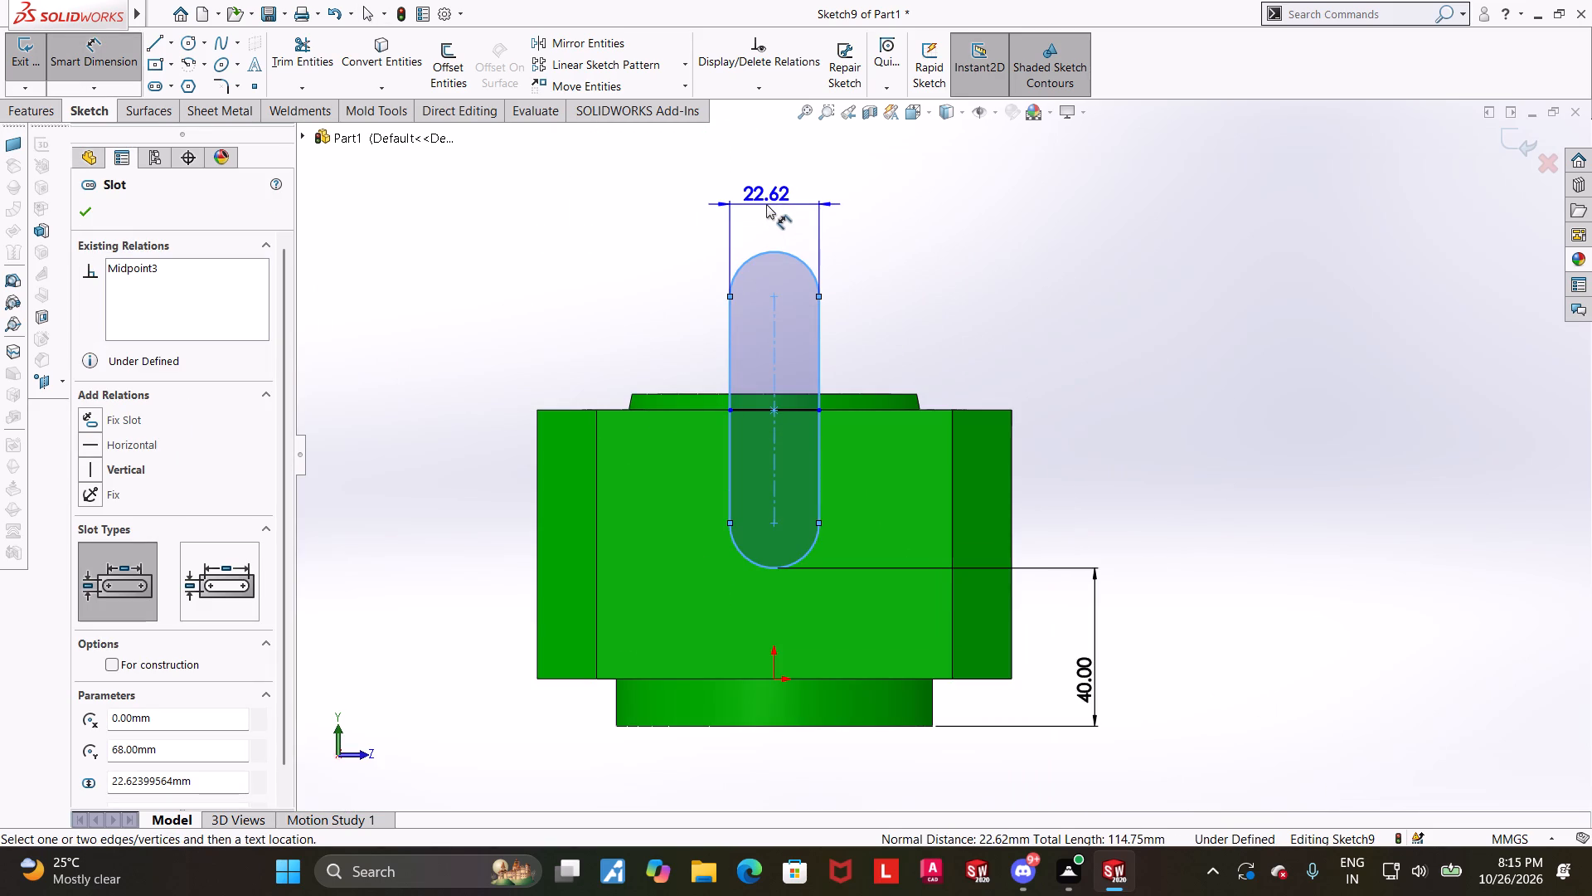
{"action": "left_click", "coordinate": [766, 204]}
{"action": "type", "text": "36"}
{"action": "key", "text": "Return"}
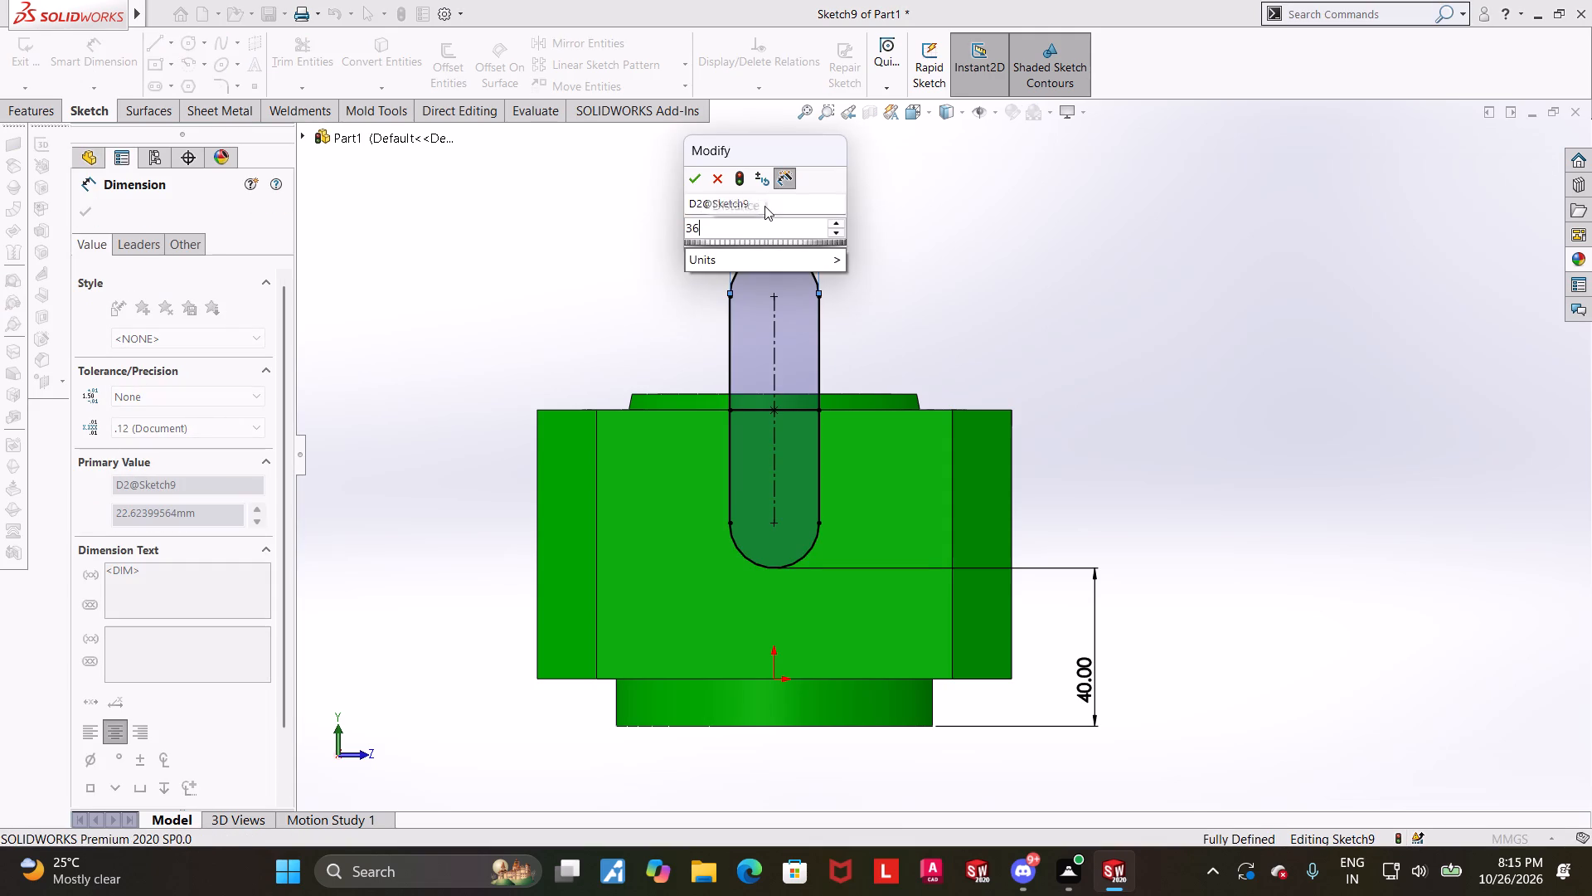
{"action": "left_click", "coordinate": [928, 255]}
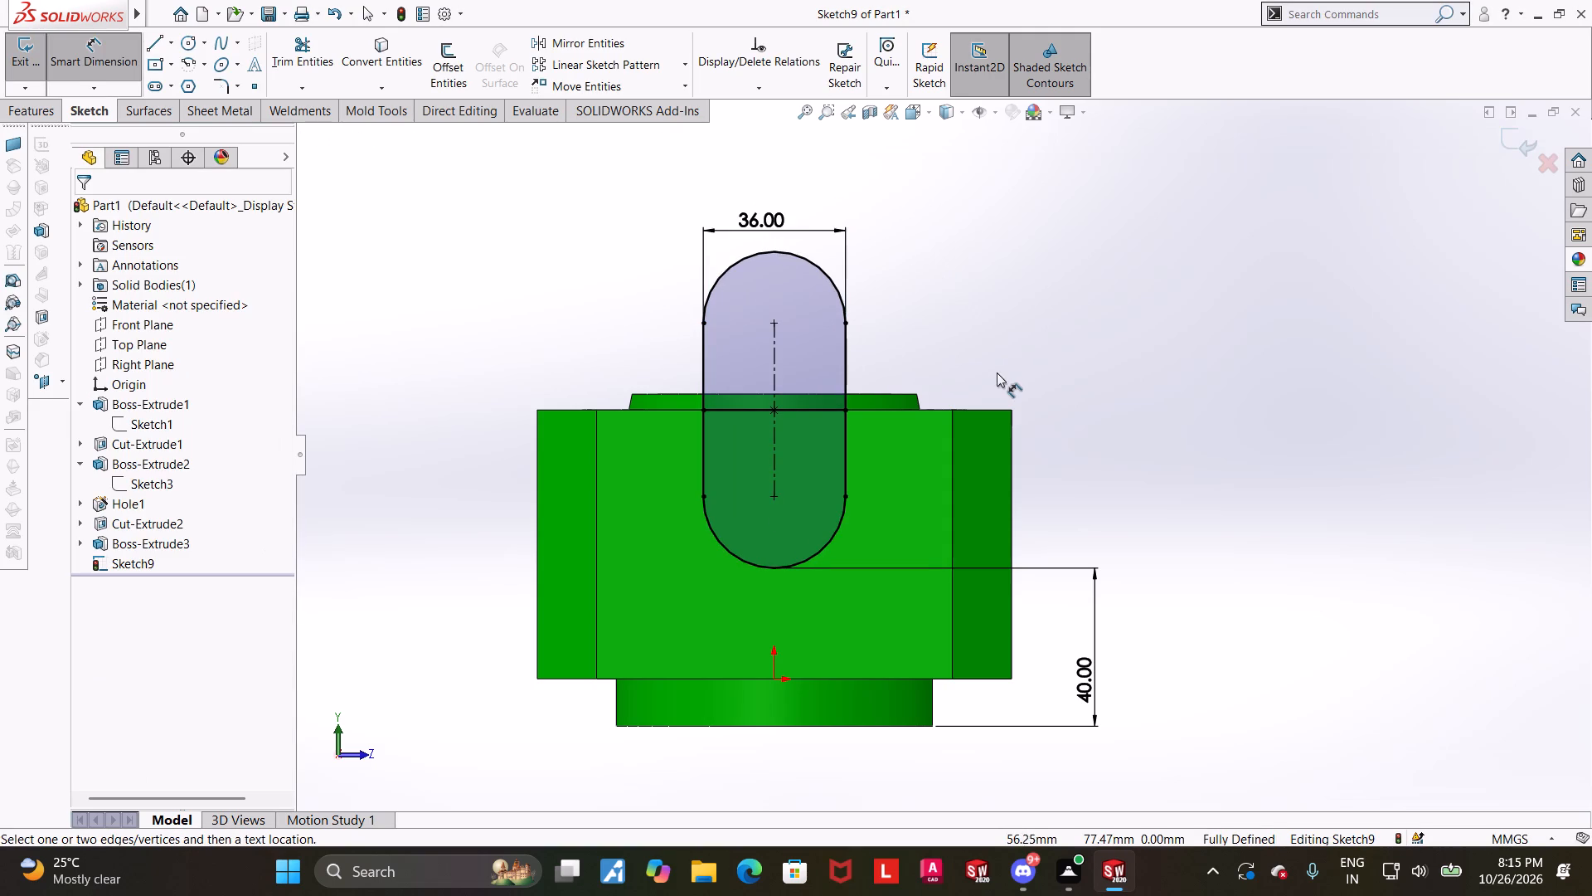
{"action": "scroll", "coordinate": [996, 373], "scroll_direction": "down", "scroll_amount": 1}
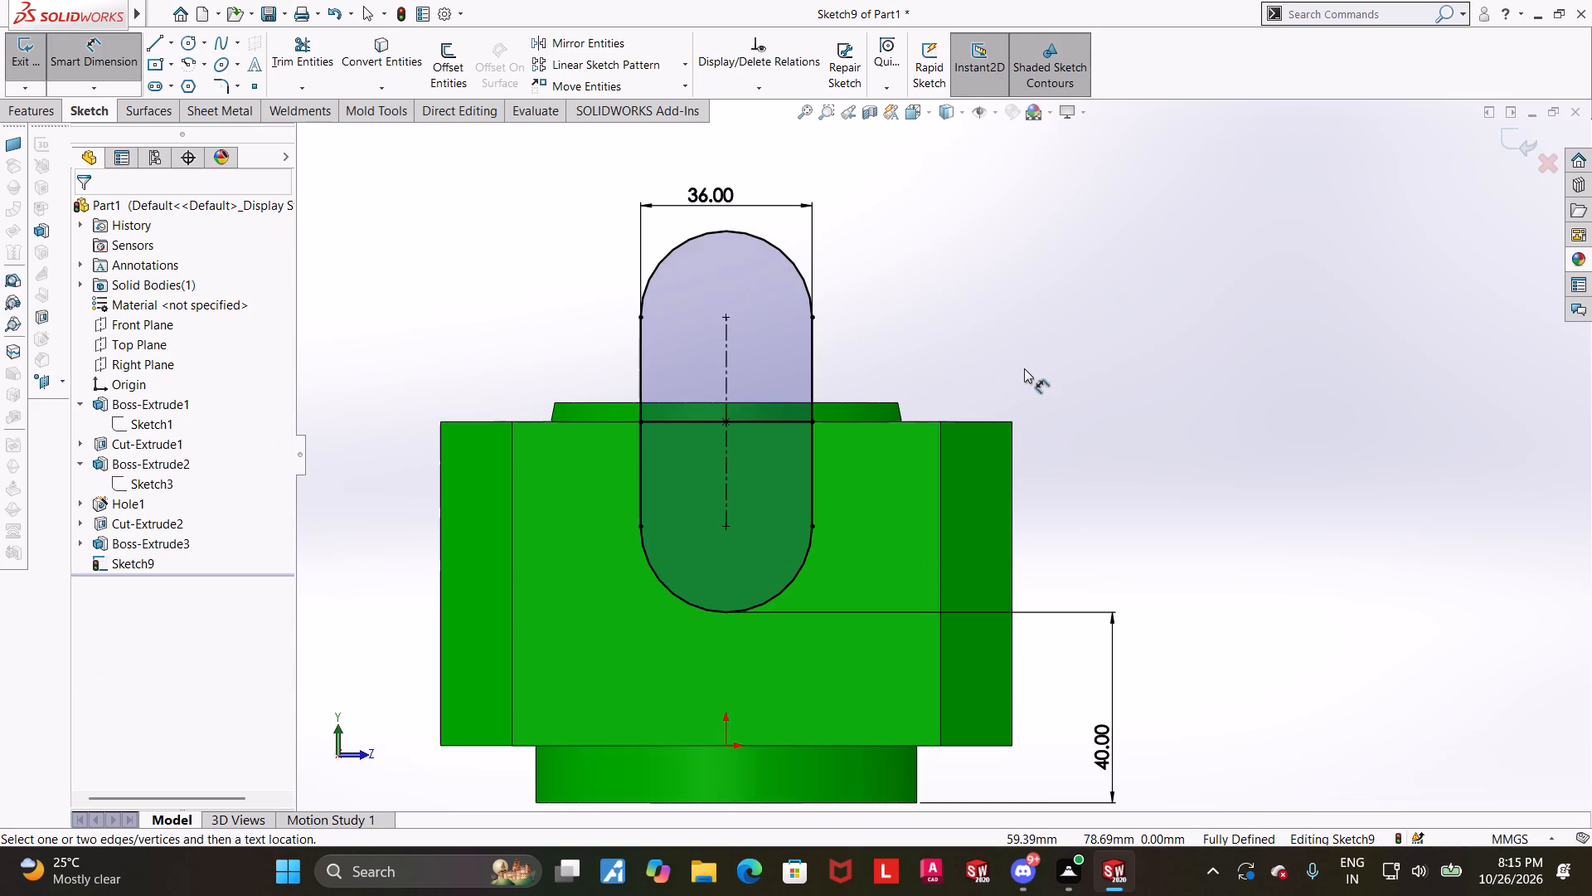
{"action": "scroll", "coordinate": [950, 377], "scroll_direction": "up", "scroll_amount": 1}
{"action": "middle_click_drag", "start_coordinate": [968, 366], "coordinate": [935, 385]}
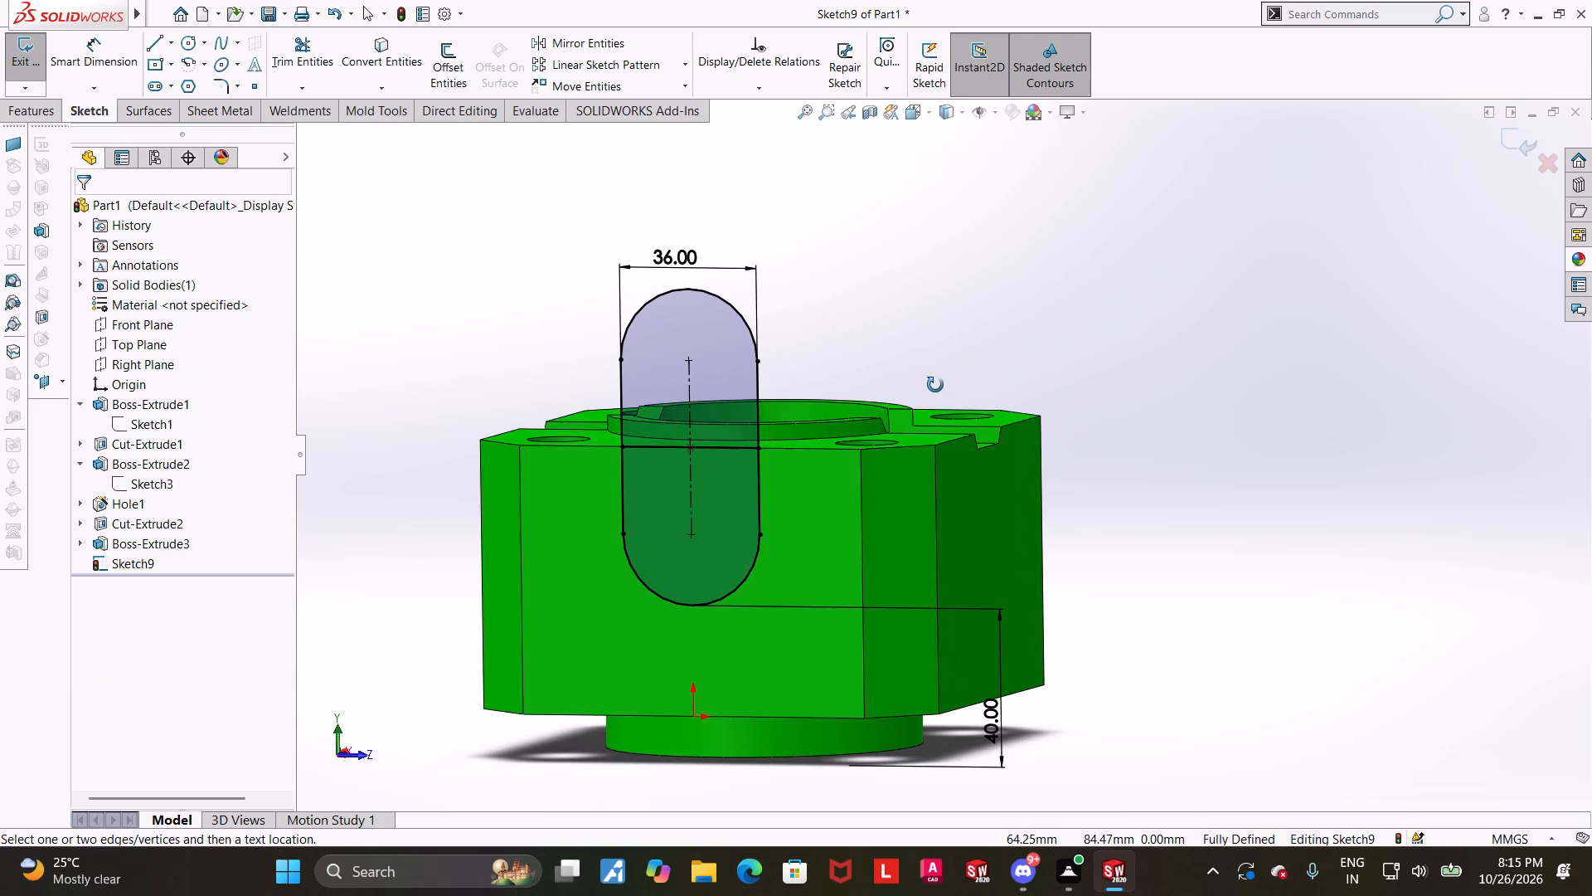
{"action": "middle_click_drag", "start_coordinate": [935, 385], "coordinate": [936, 385]}
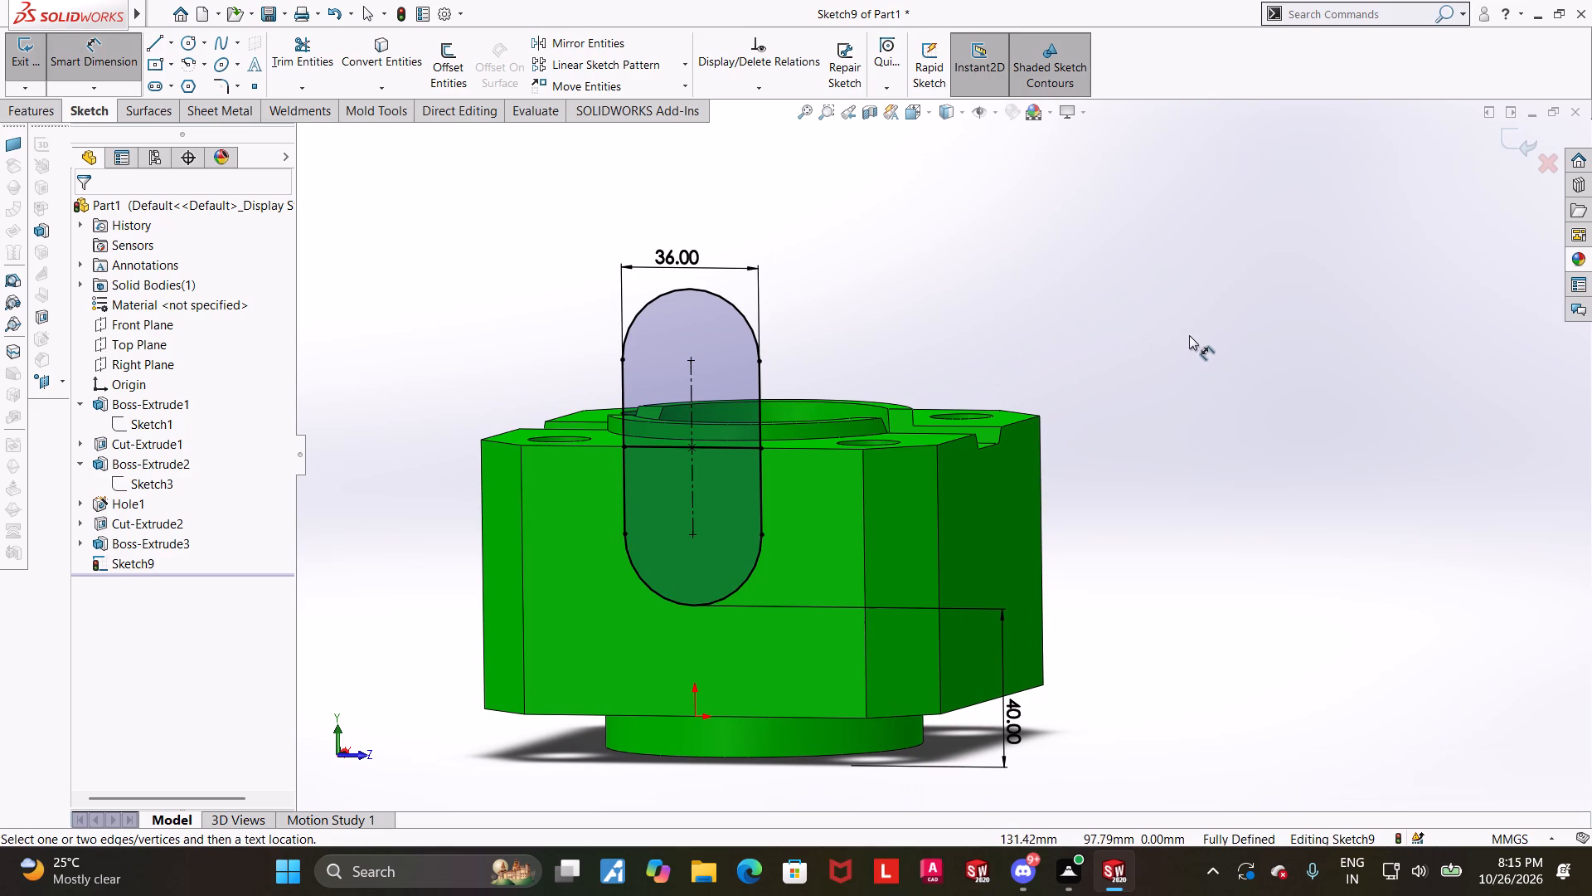
{"action": "left_click", "coordinate": [1497, 149]}
{"action": "left_click", "coordinate": [1510, 141]}
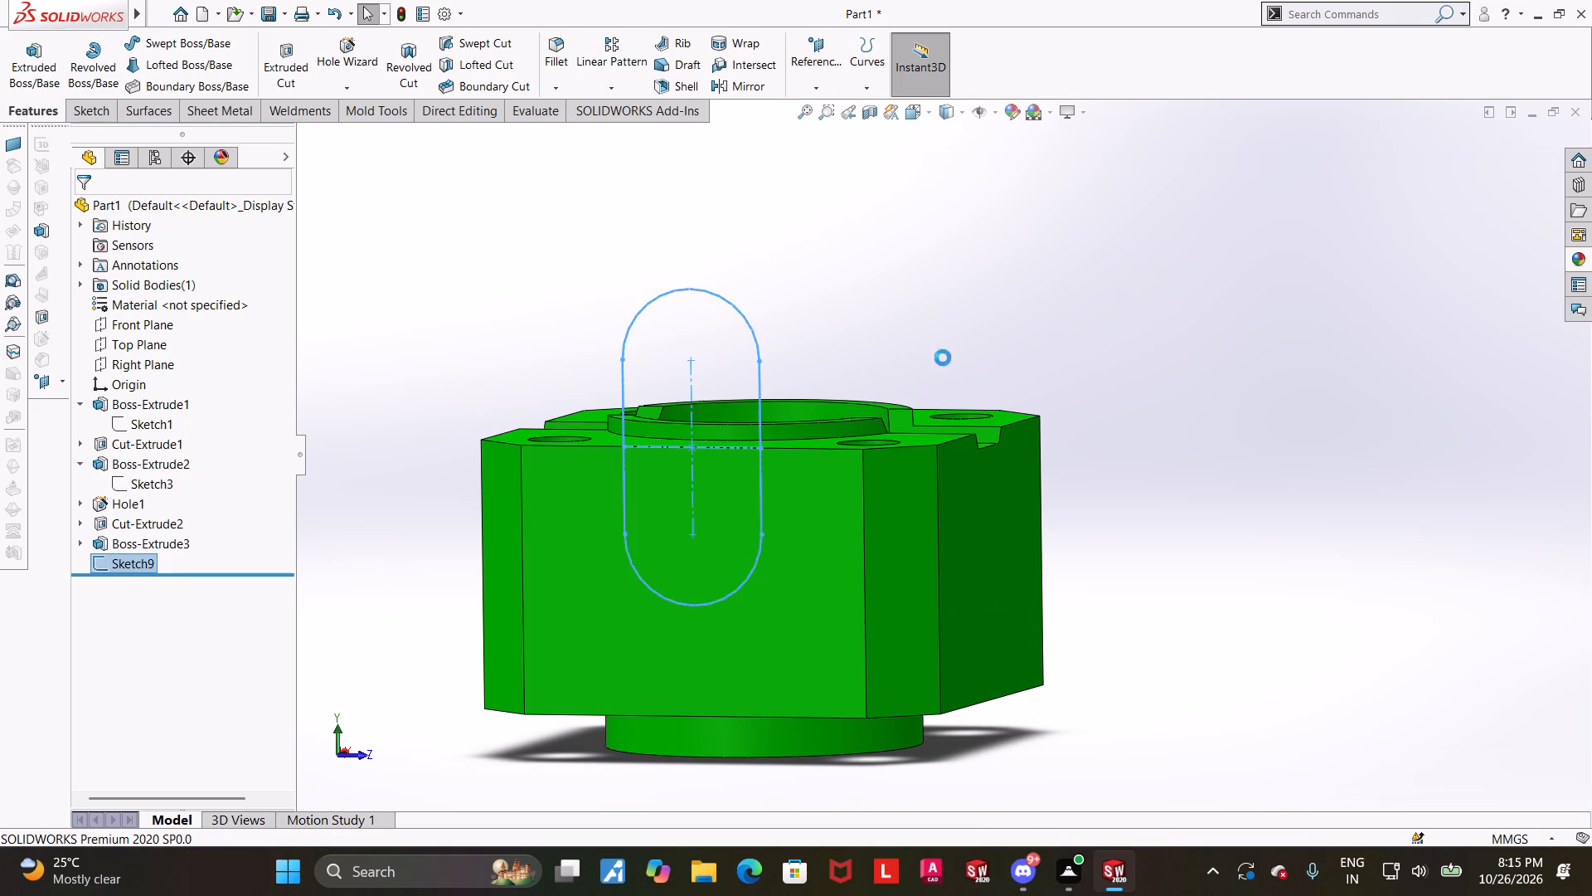
Extrude-cut the round-bottomed slot region below the face's top edge to a blind depth of 8 mm into the block.
{"action": "left_click", "coordinate": [304, 72]}
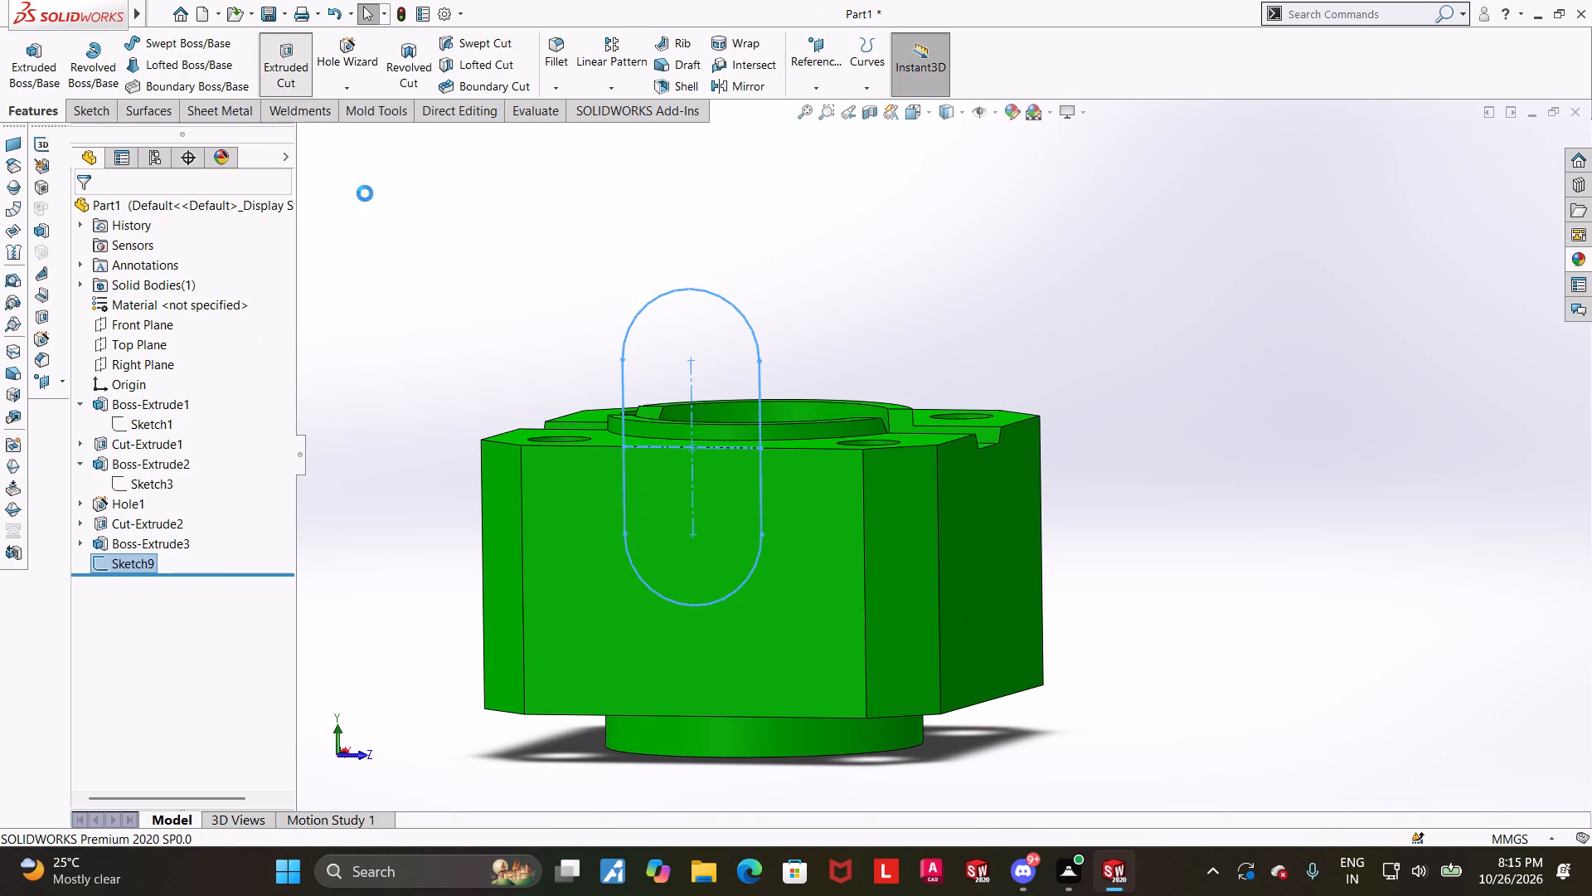
{"action": "left_click", "coordinate": [652, 505]}
{"action": "middle_click_drag", "start_coordinate": [470, 487], "coordinate": [415, 495]}
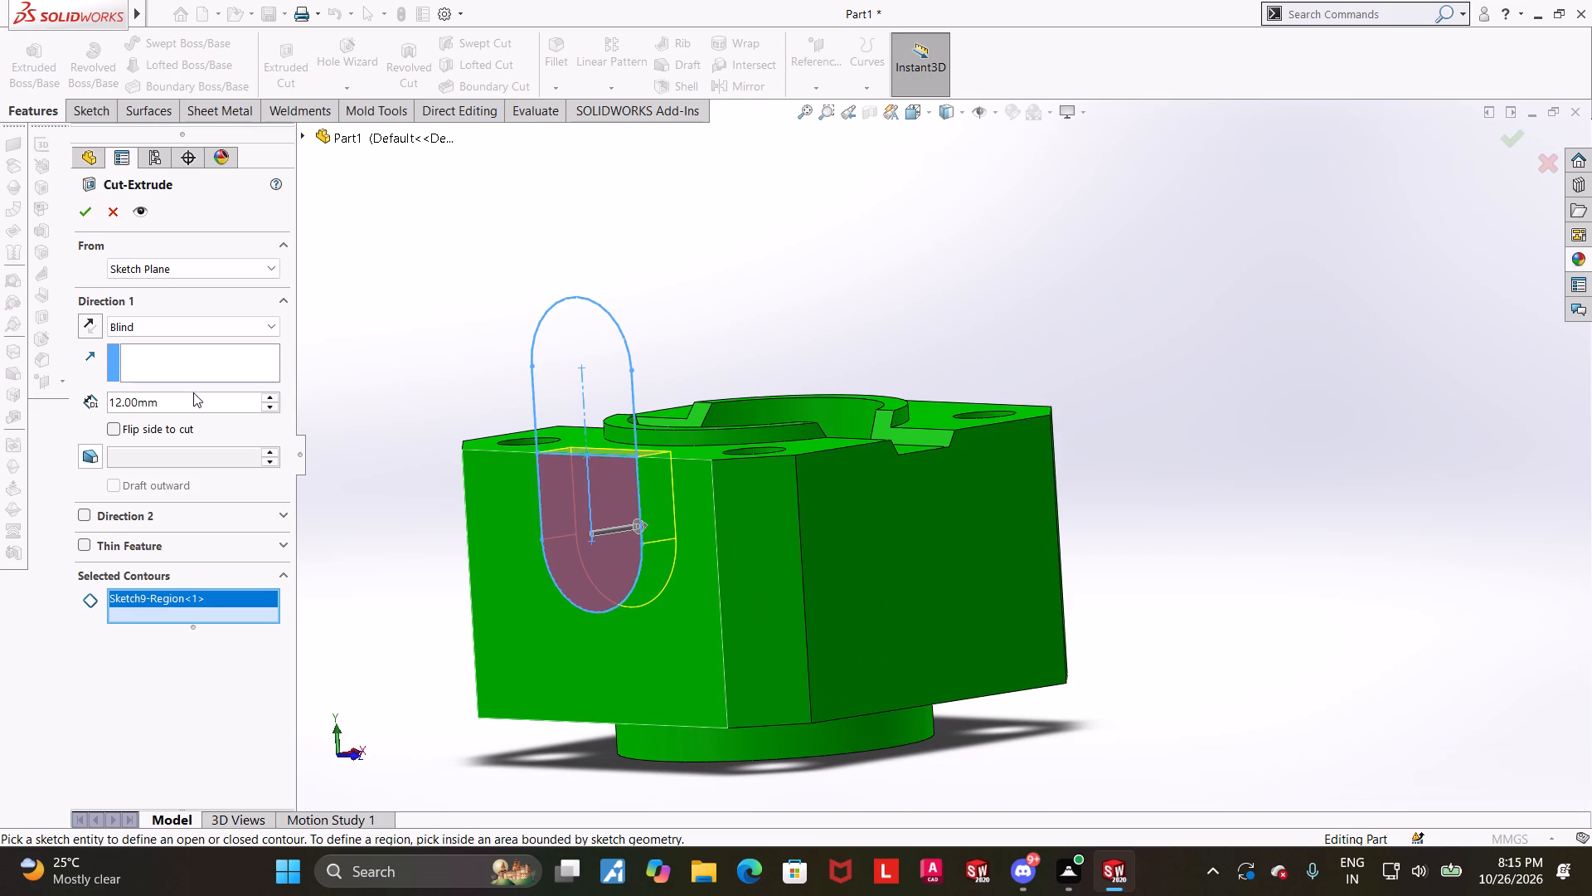
{"action": "left_click", "coordinate": [195, 401]}
{"action": "left_click_drag", "start_coordinate": [202, 402], "coordinate": [82, 405]}
{"action": "key", "text": "8"}
{"action": "key", "text": "Return"}
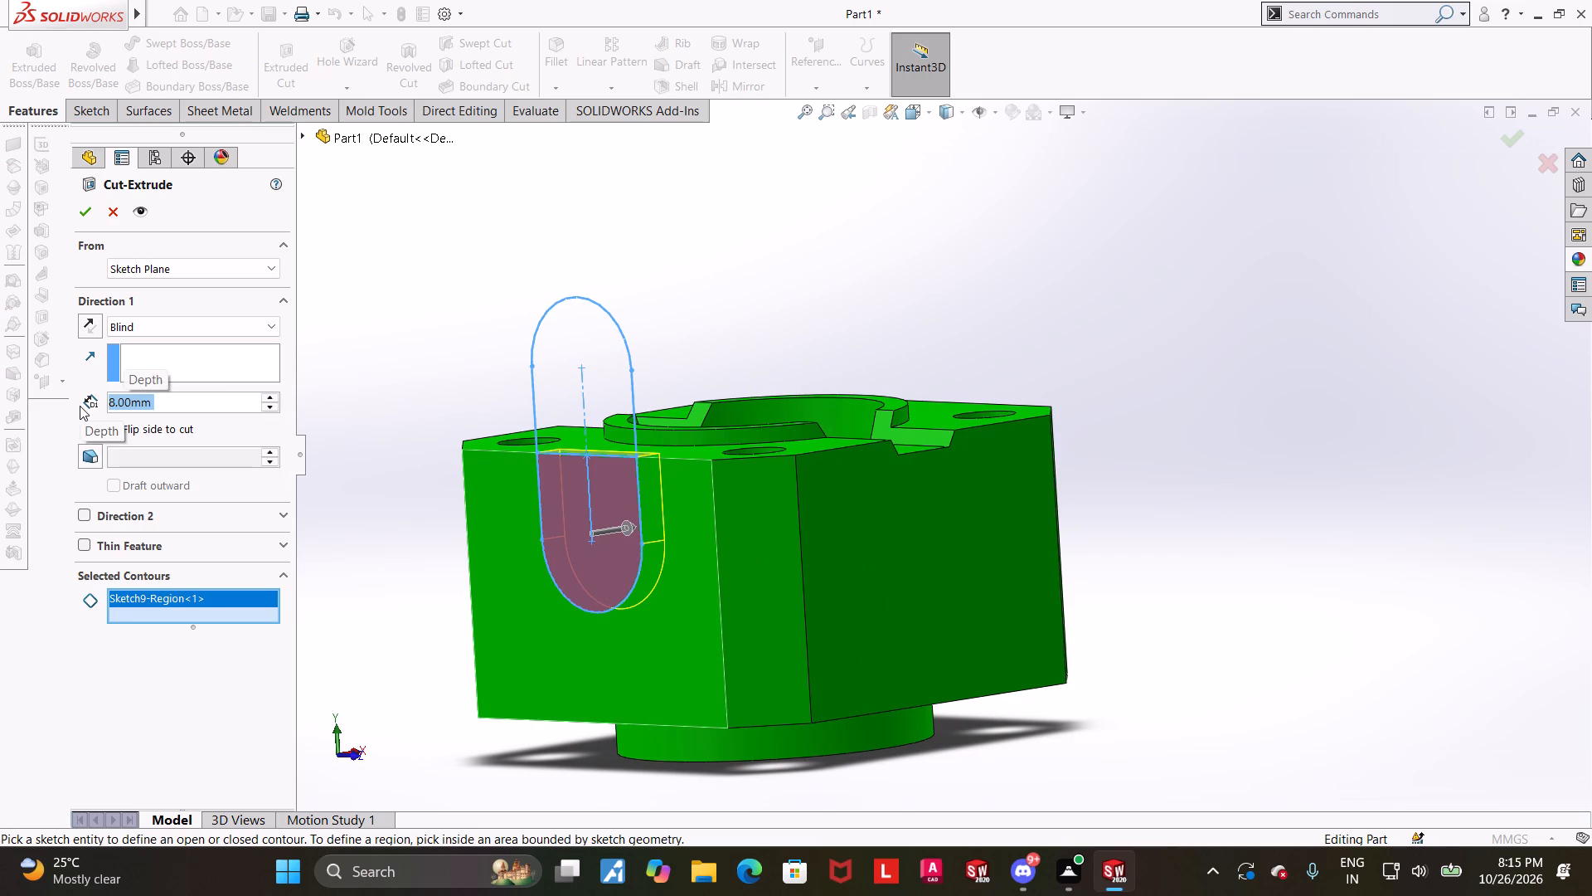
{"action": "left_click", "coordinate": [71, 217]}
{"action": "left_click", "coordinate": [883, 236]}
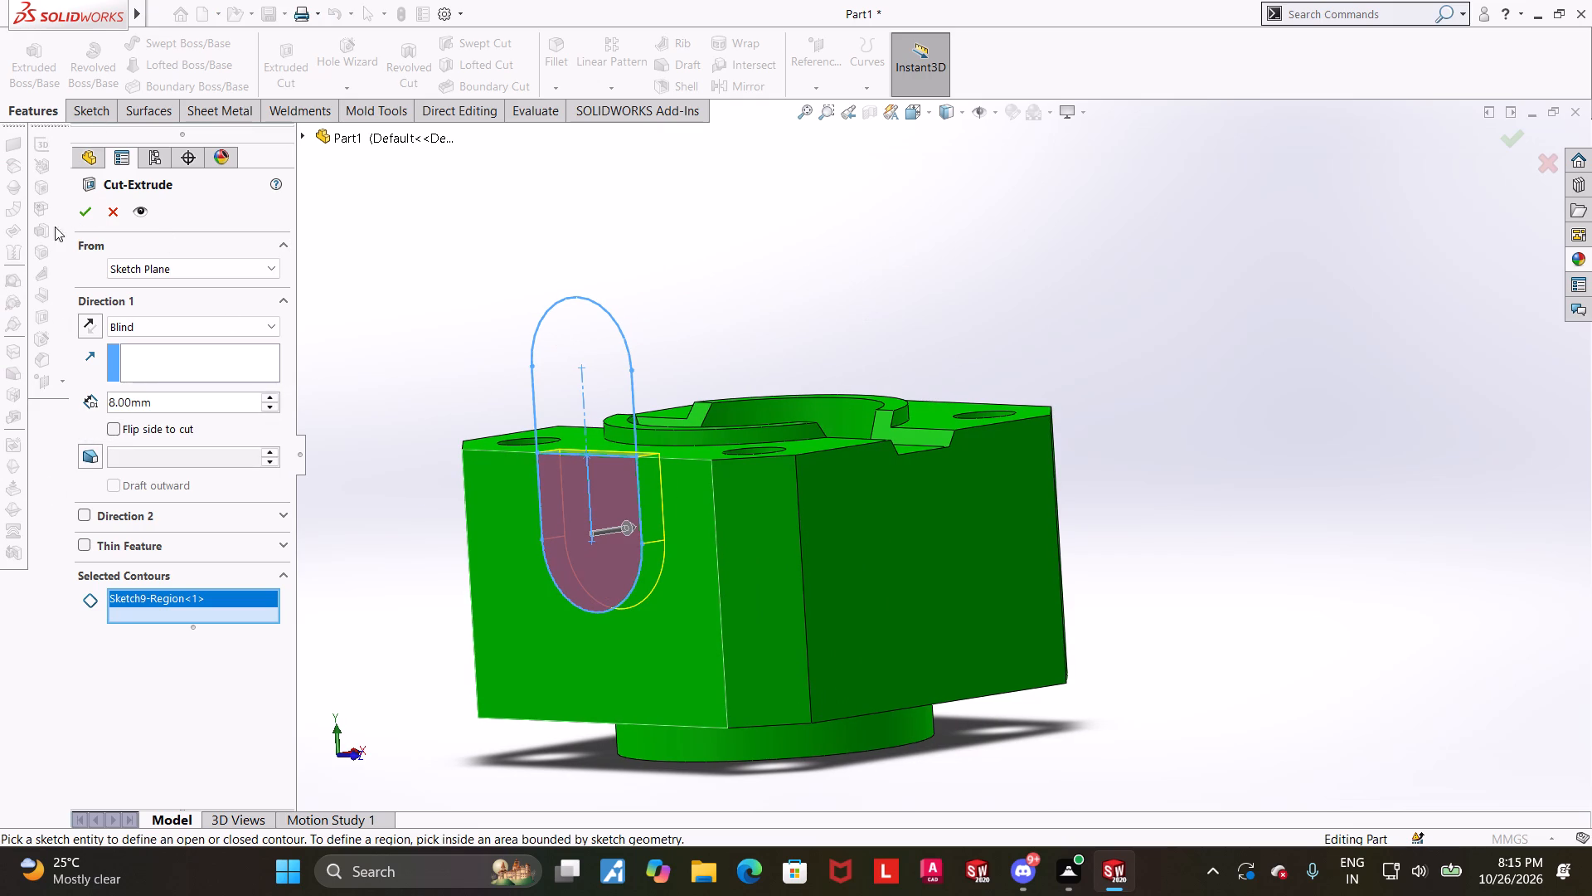
{"action": "left_click", "coordinate": [77, 216]}
{"action": "middle_click_drag", "start_coordinate": [890, 314], "coordinate": [900, 305]}
{"action": "left_click", "coordinate": [1083, 314]}
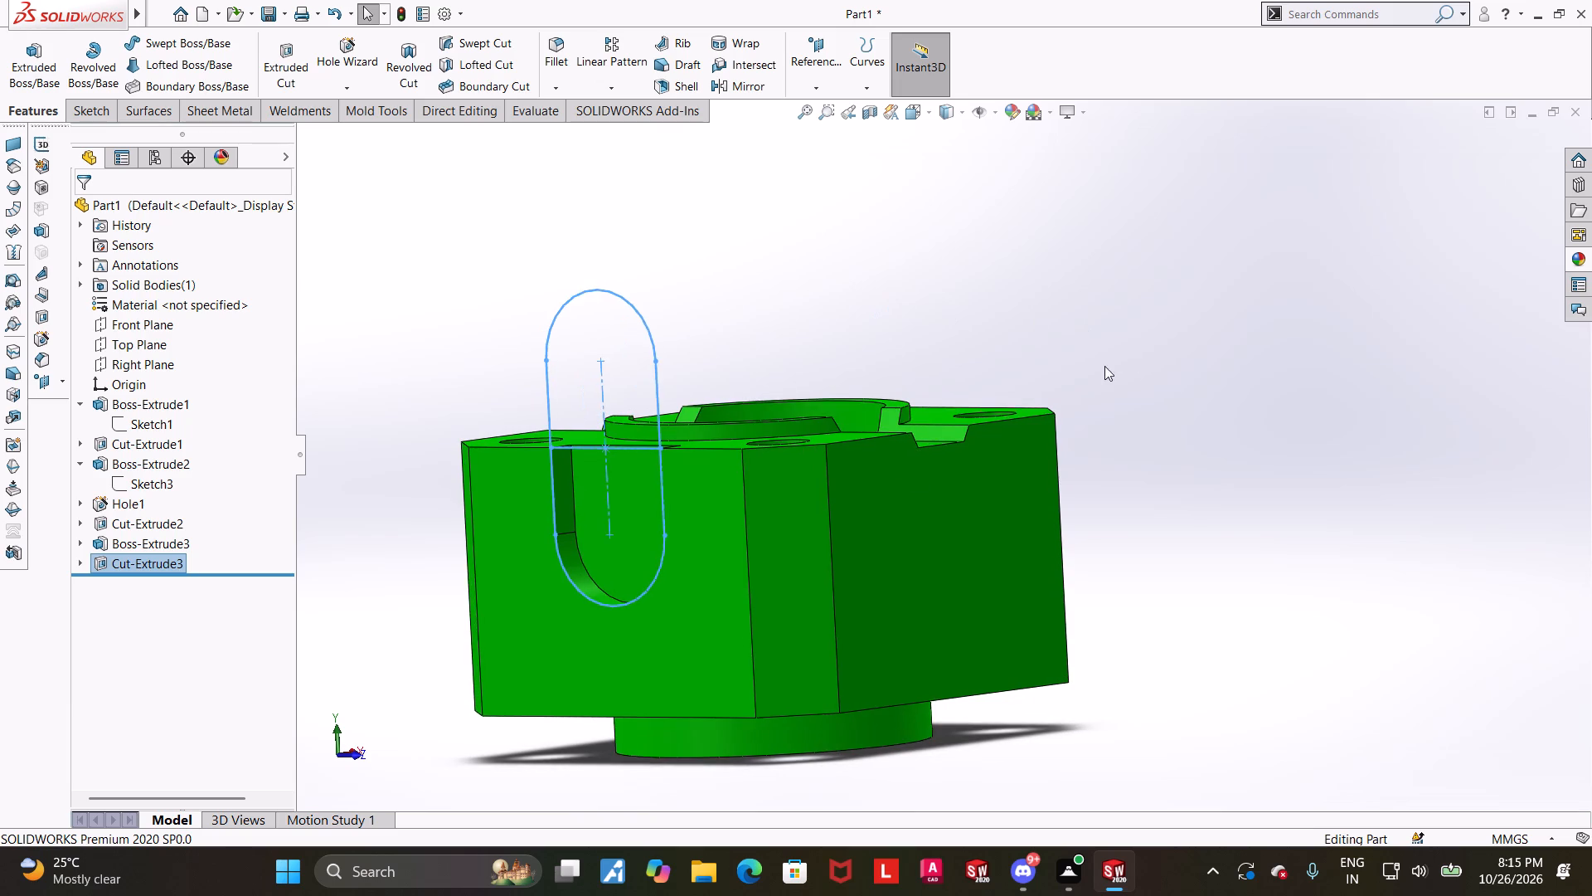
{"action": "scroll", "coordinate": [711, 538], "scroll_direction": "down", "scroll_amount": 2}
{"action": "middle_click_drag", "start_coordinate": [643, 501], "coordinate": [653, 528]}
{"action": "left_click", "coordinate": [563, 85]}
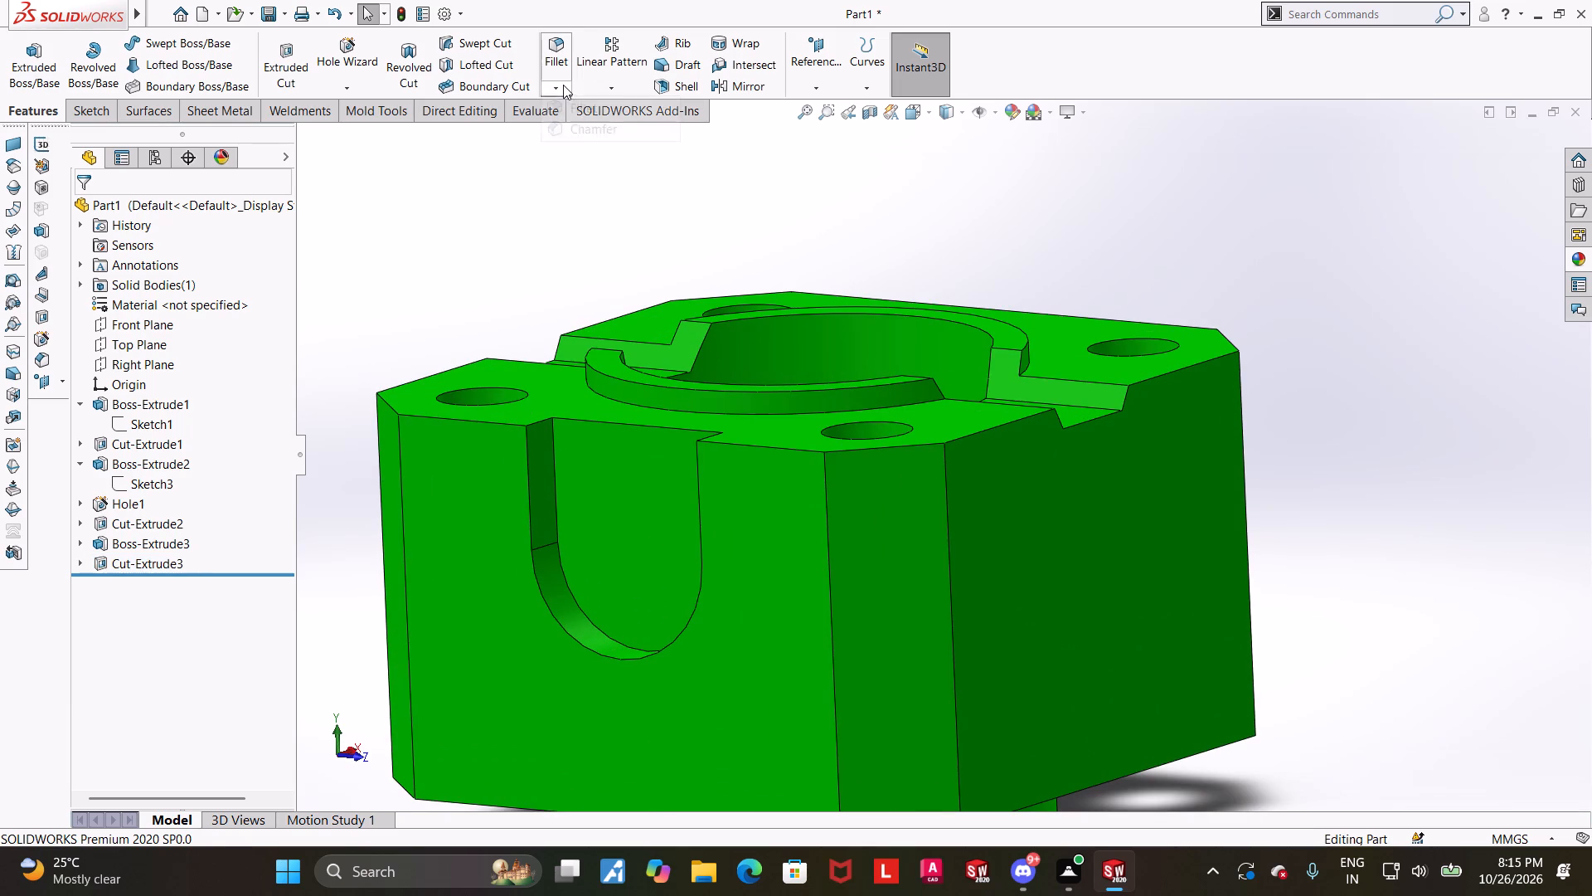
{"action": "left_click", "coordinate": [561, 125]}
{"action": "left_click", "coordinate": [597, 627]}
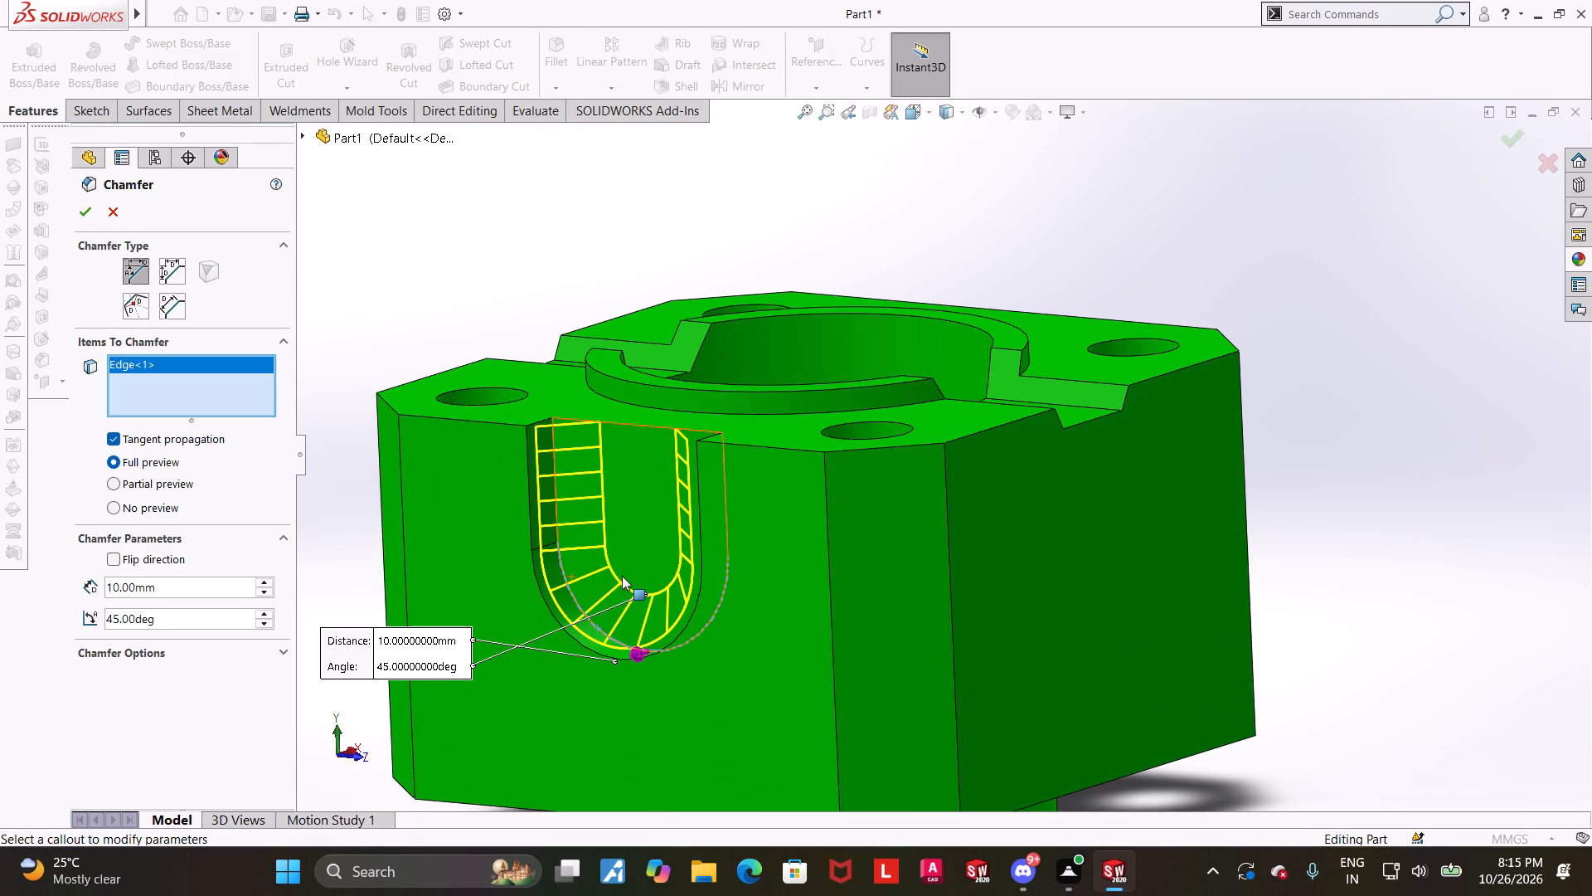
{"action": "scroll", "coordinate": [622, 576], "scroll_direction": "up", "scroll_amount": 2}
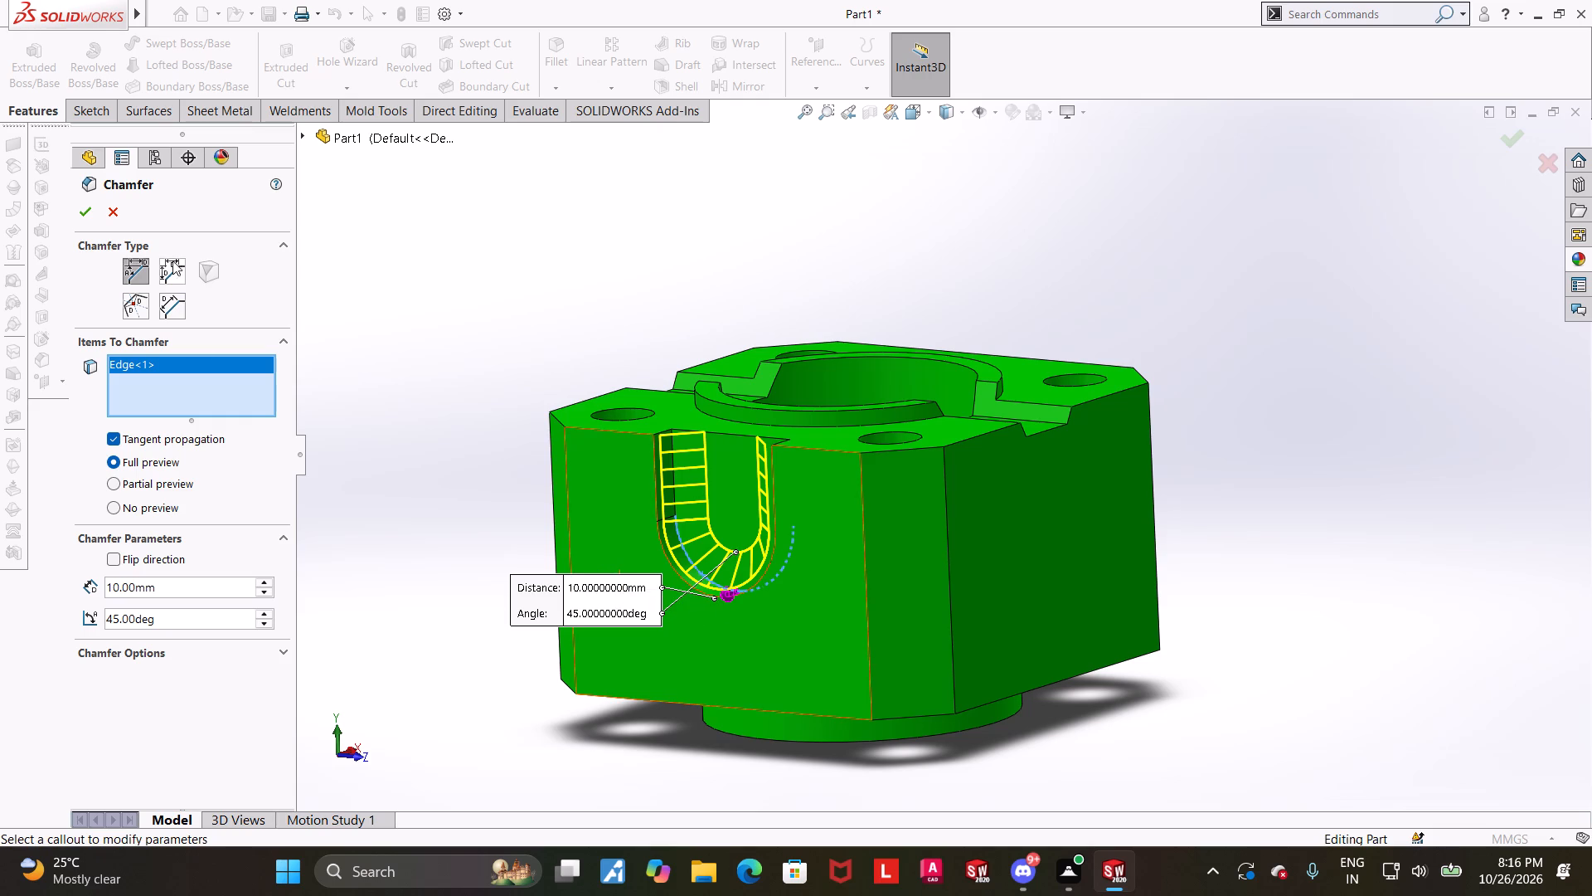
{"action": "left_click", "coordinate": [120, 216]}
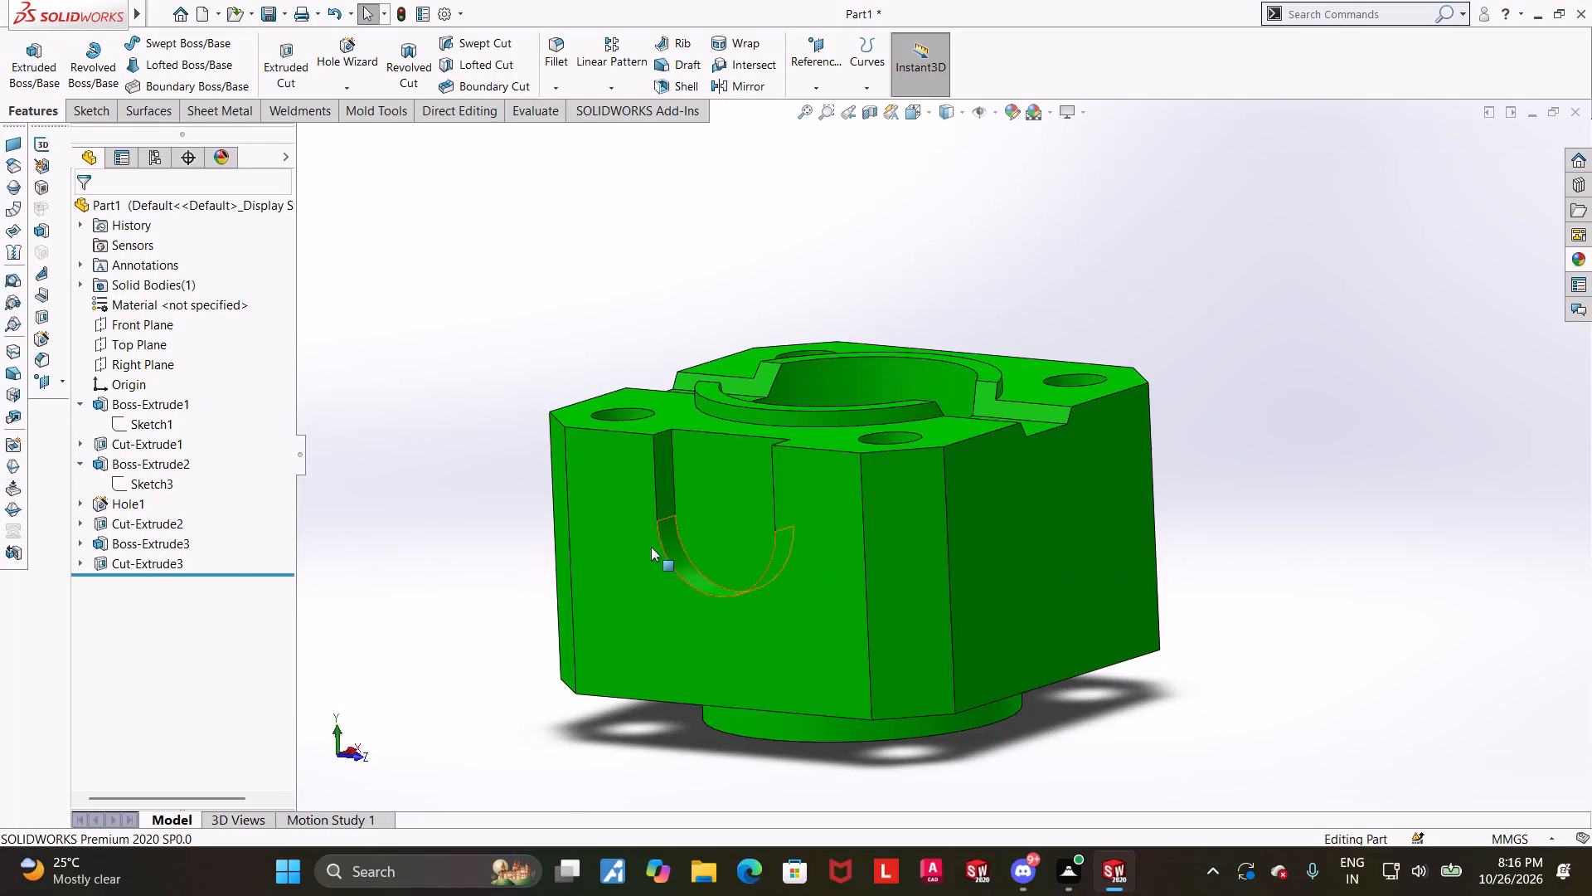
Examine the block and its new side recess from above in the top view.
{"action": "middle_click_drag", "start_coordinate": [645, 533], "coordinate": [697, 679]}
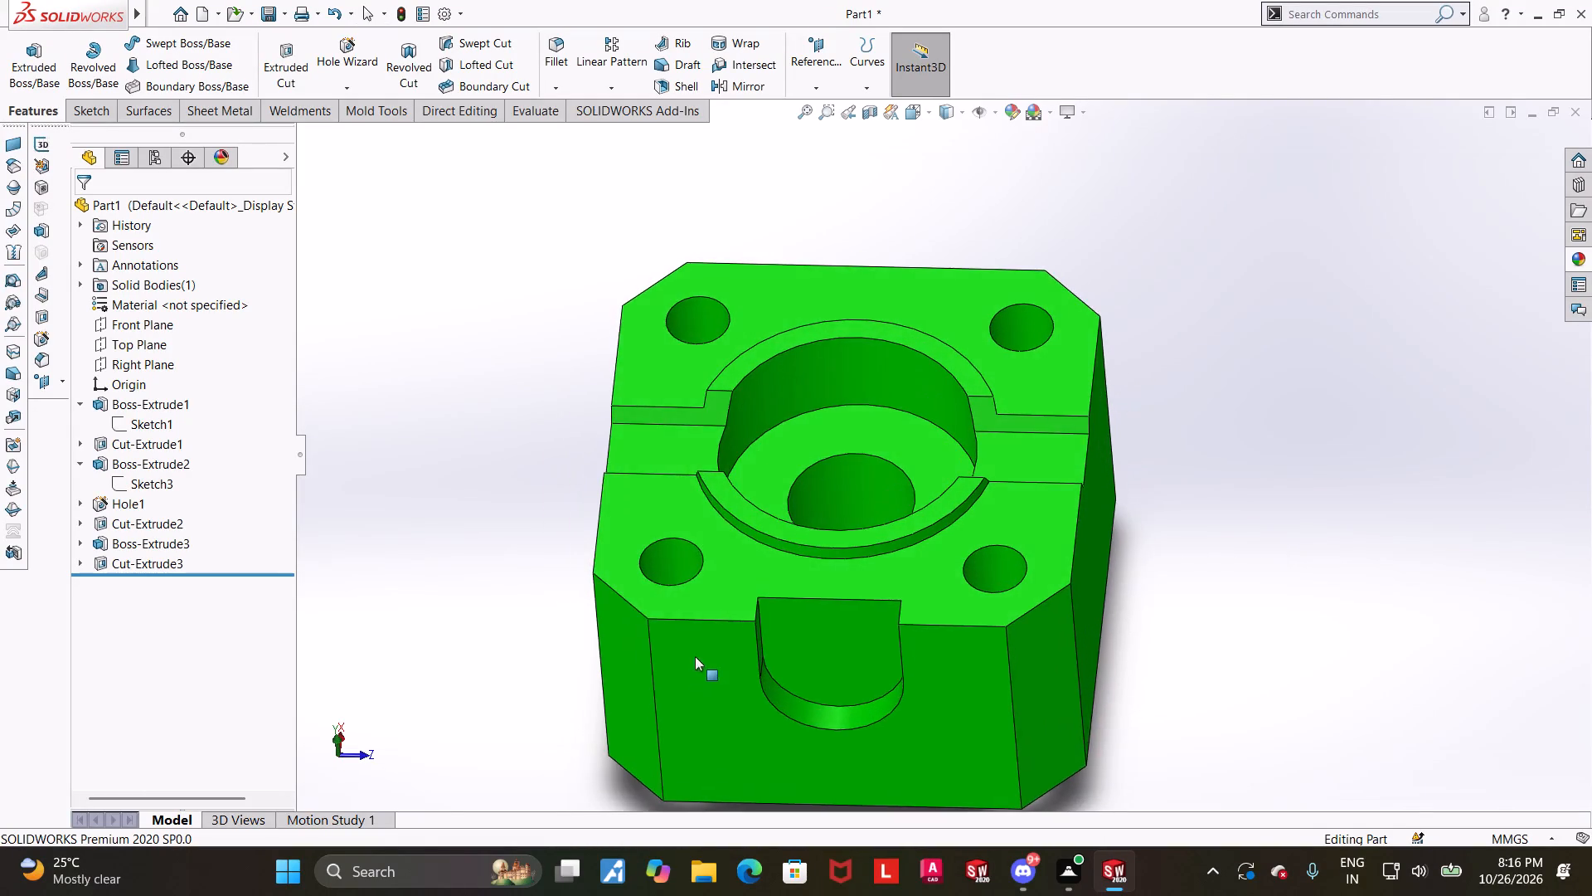
{"action": "scroll", "coordinate": [716, 642], "scroll_direction": "up", "scroll_amount": 2}
{"action": "left_click", "coordinate": [920, 114]}
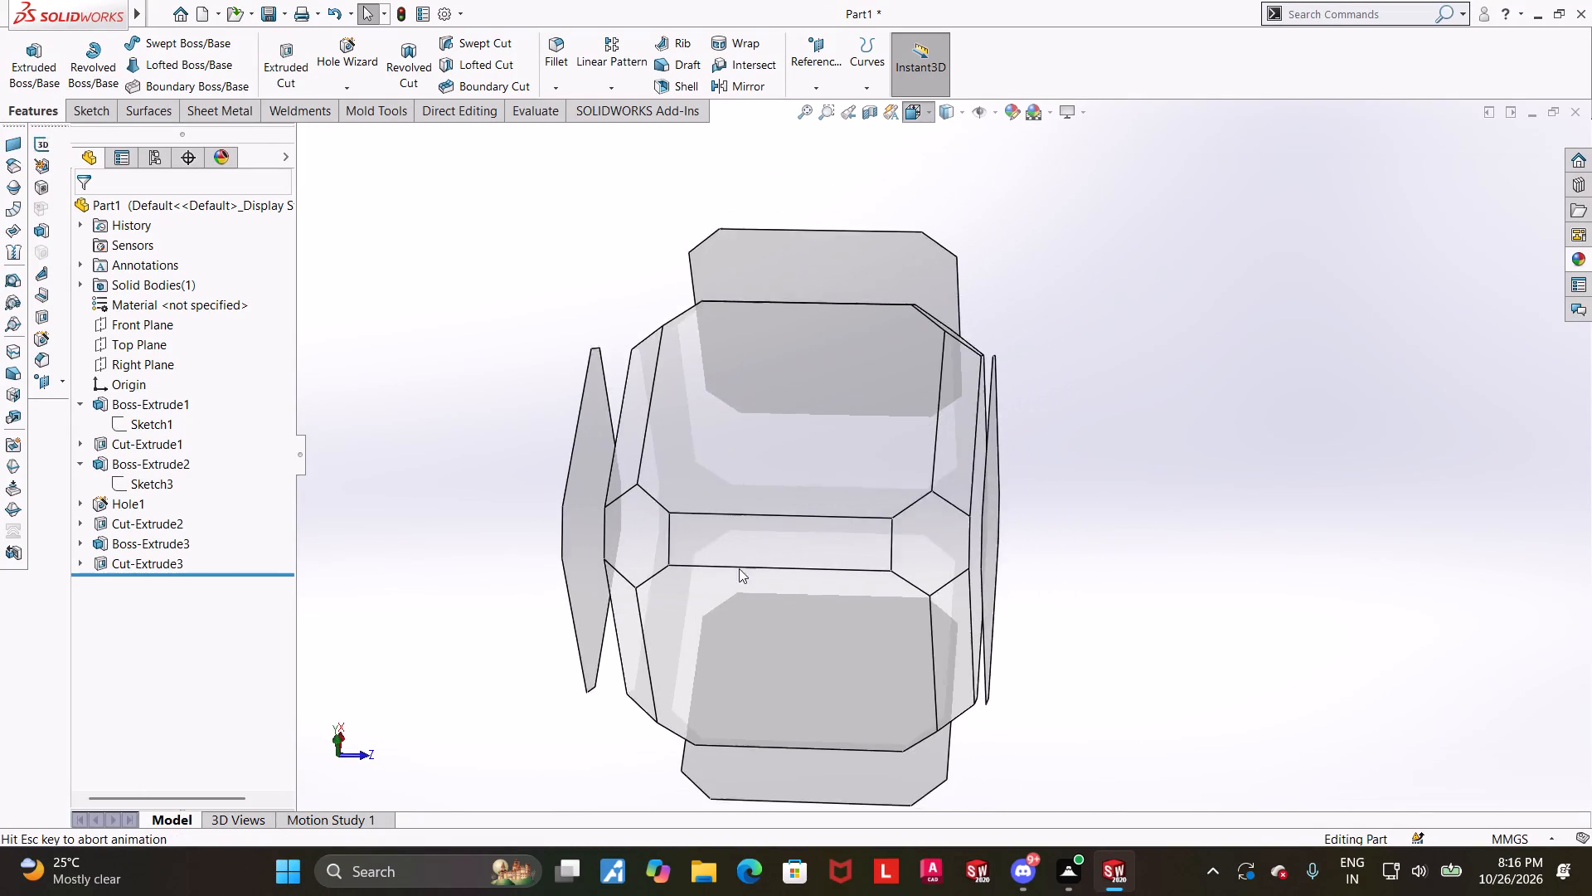
{"action": "left_click", "coordinate": [732, 507]}
{"action": "scroll", "coordinate": [1055, 727], "scroll_direction": "up", "scroll_amount": 1}
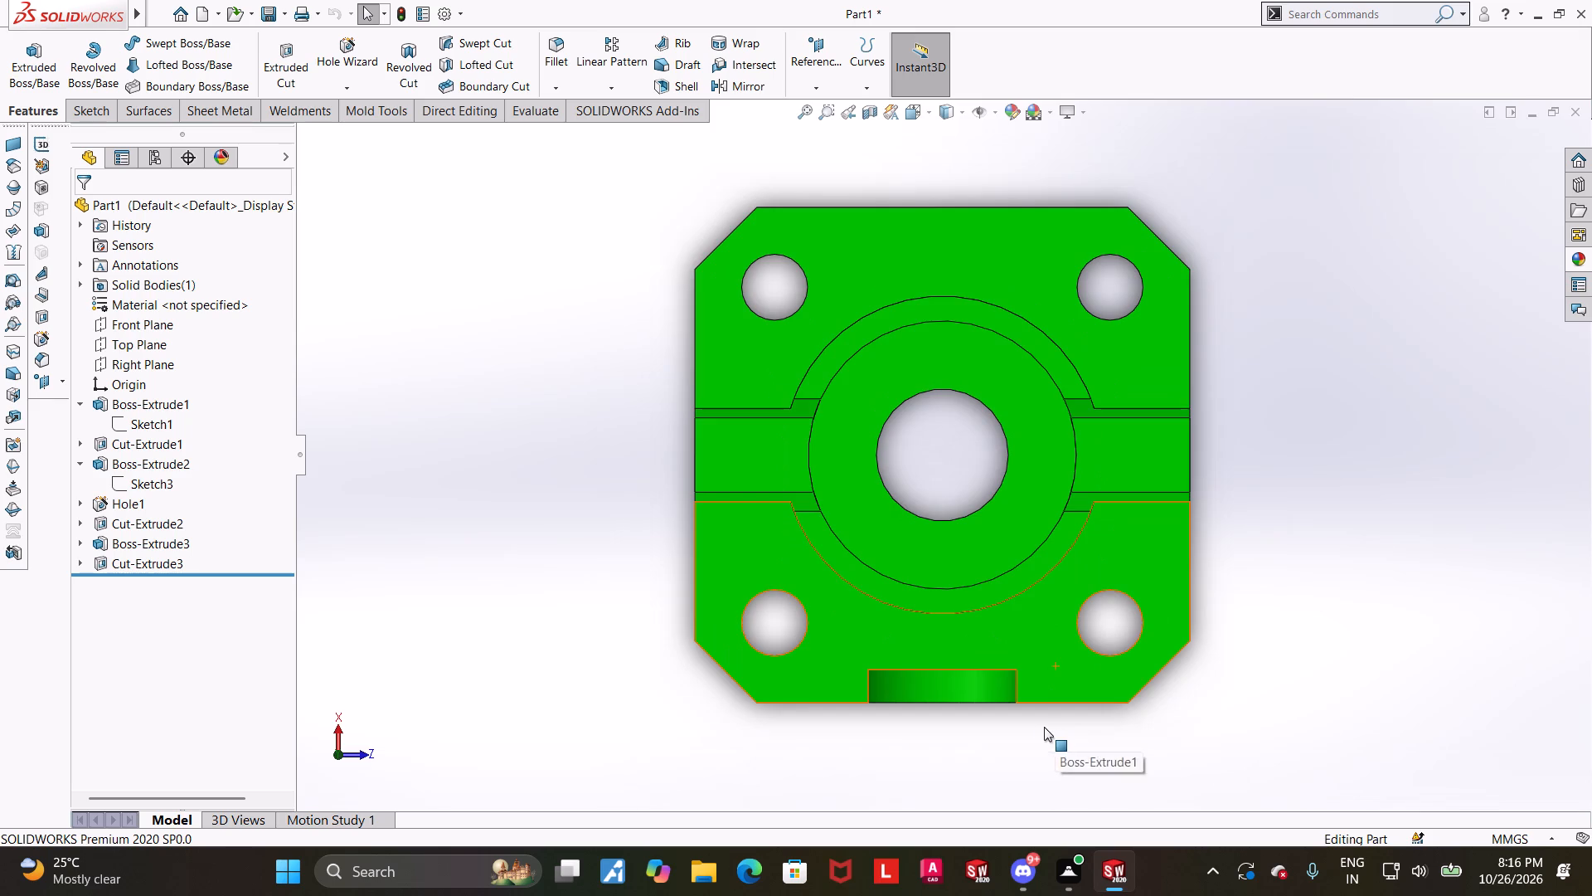
Chamfer the outer edge of the round-bottomed side recess with a distance of 8 mm and an angle of 60 degrees.
{"action": "scroll", "coordinate": [1037, 725], "scroll_direction": "down", "scroll_amount": 3}
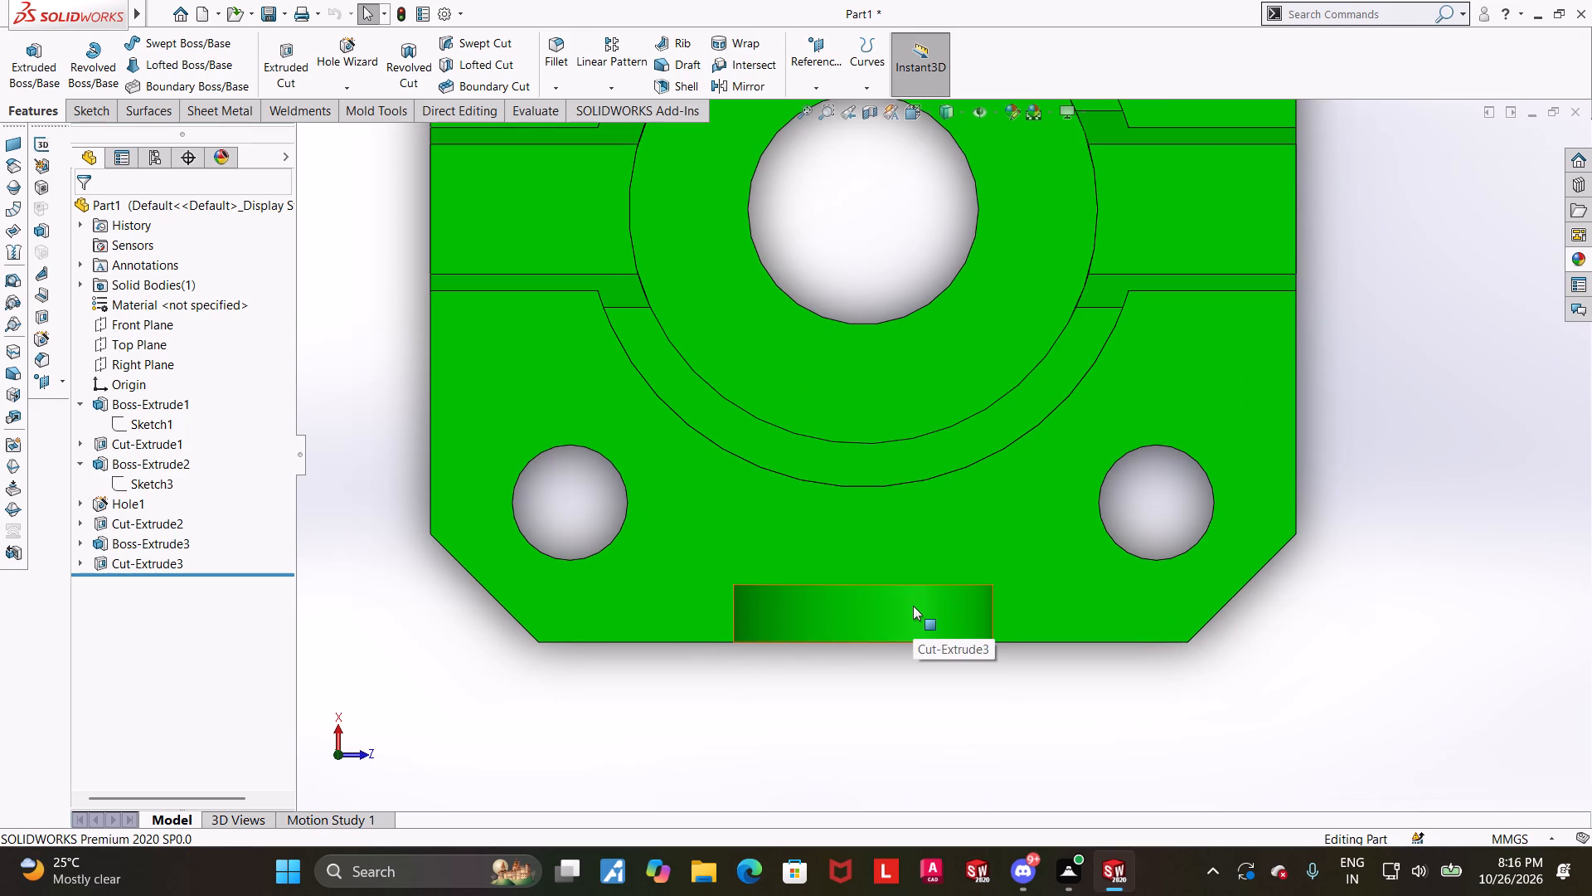
{"action": "scroll", "coordinate": [916, 613], "scroll_direction": "down", "scroll_amount": 1}
{"action": "middle_click_drag", "start_coordinate": [891, 608], "coordinate": [881, 421]}
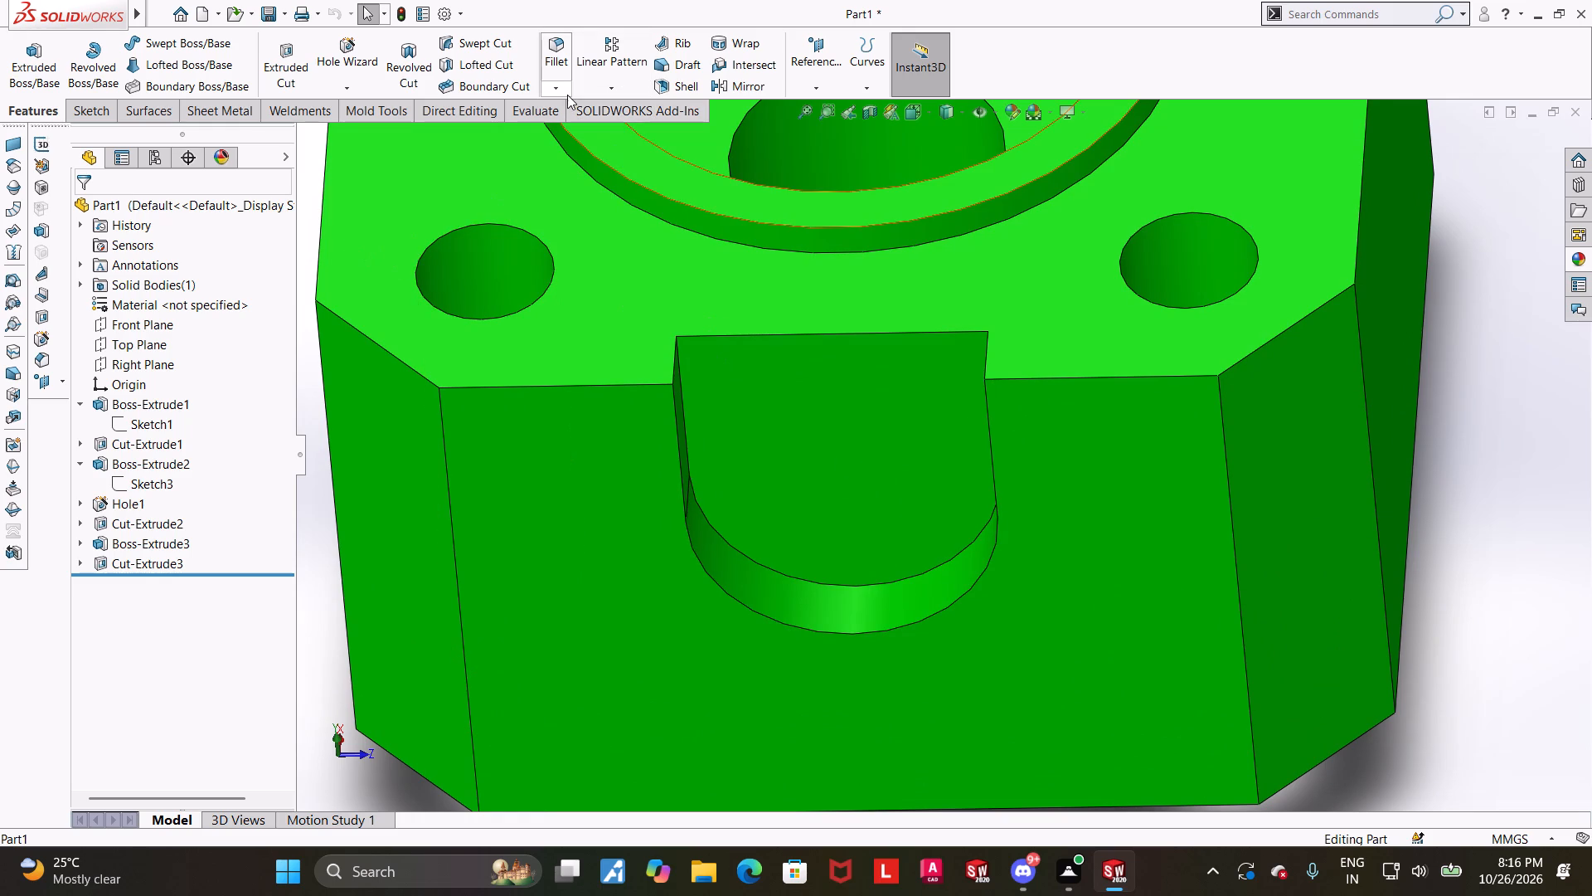
{"action": "left_click", "coordinate": [567, 95]}
{"action": "left_click", "coordinate": [564, 136]}
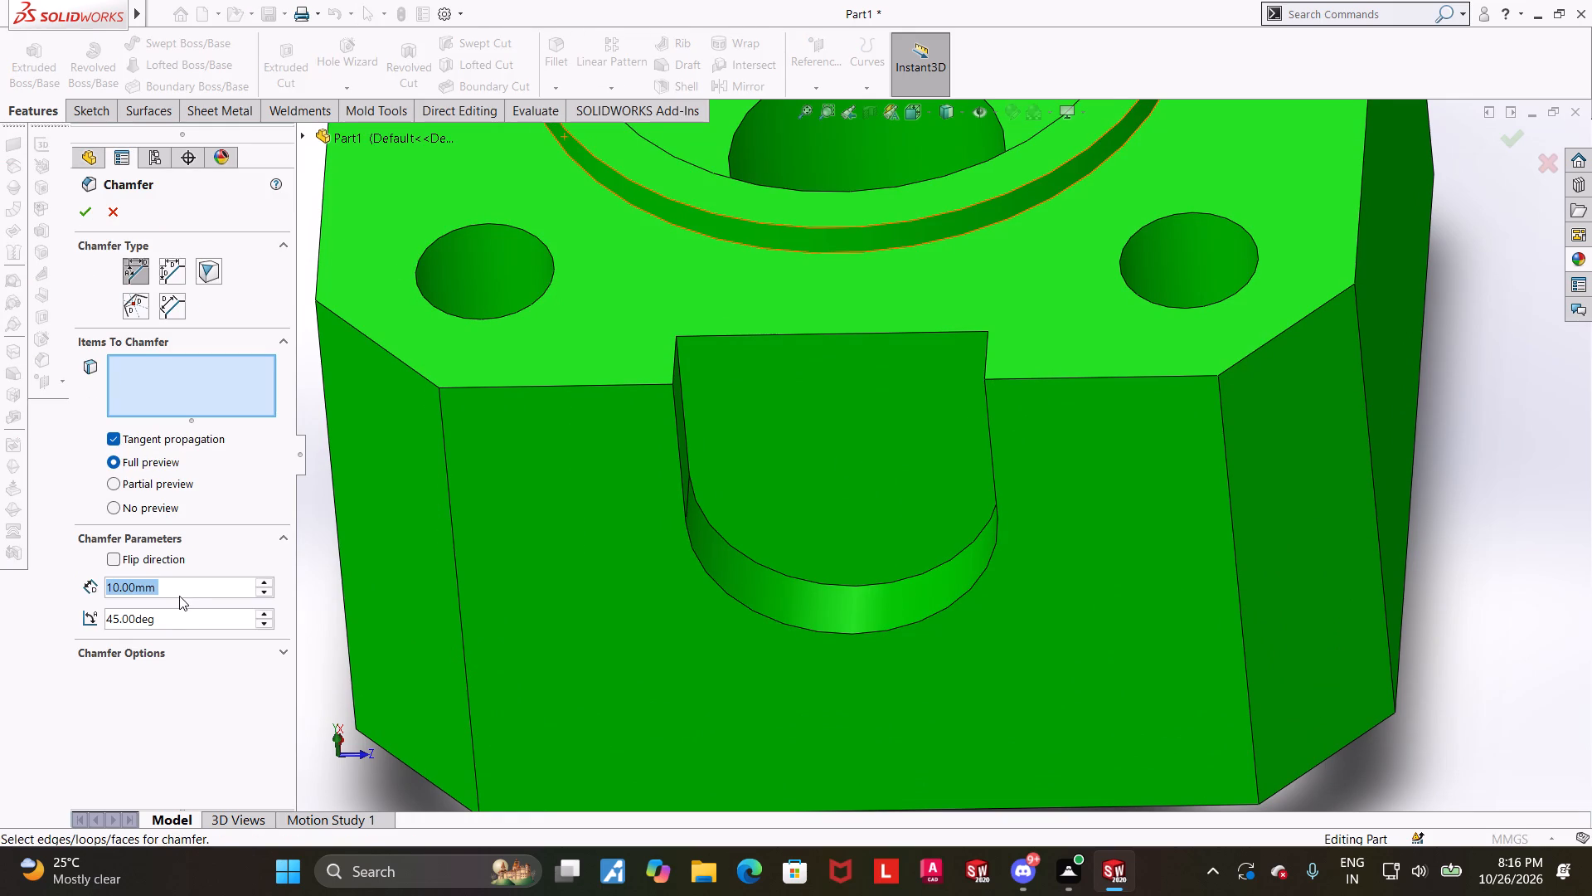
{"action": "left_click", "coordinate": [181, 607]}
{"action": "left_click_drag", "start_coordinate": [187, 622], "coordinate": [46, 611]}
{"action": "type", "text": "60"}
{"action": "key", "text": "Return"}
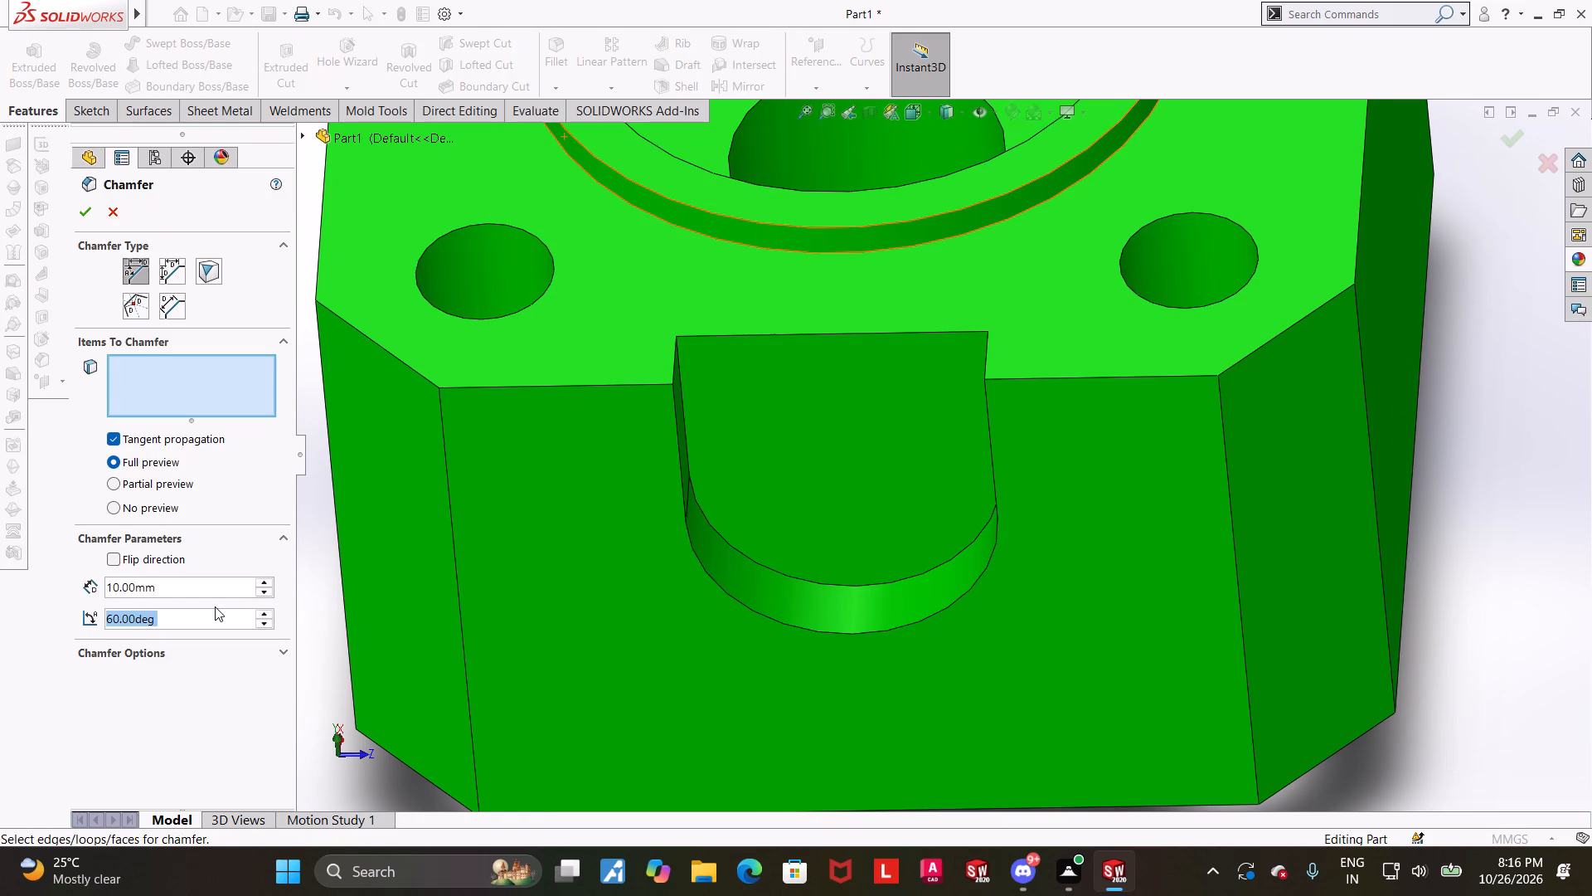
{"action": "middle_click_drag", "start_coordinate": [726, 504], "coordinate": [664, 455]}
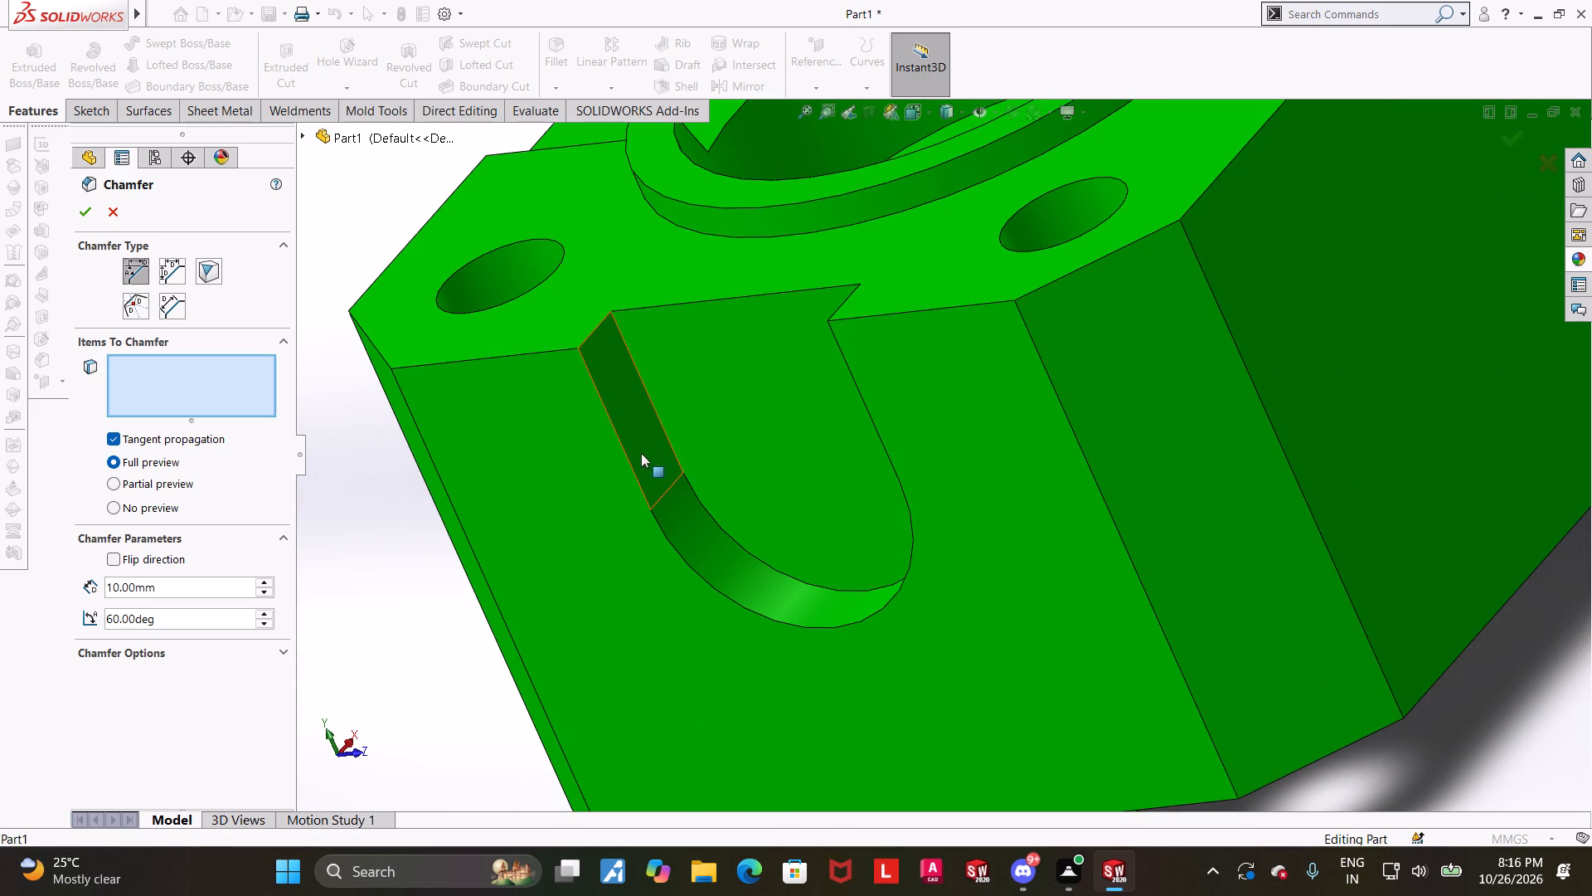
{"action": "left_click", "coordinate": [629, 461]}
{"action": "middle_click_drag", "start_coordinate": [666, 465], "coordinate": [648, 542]}
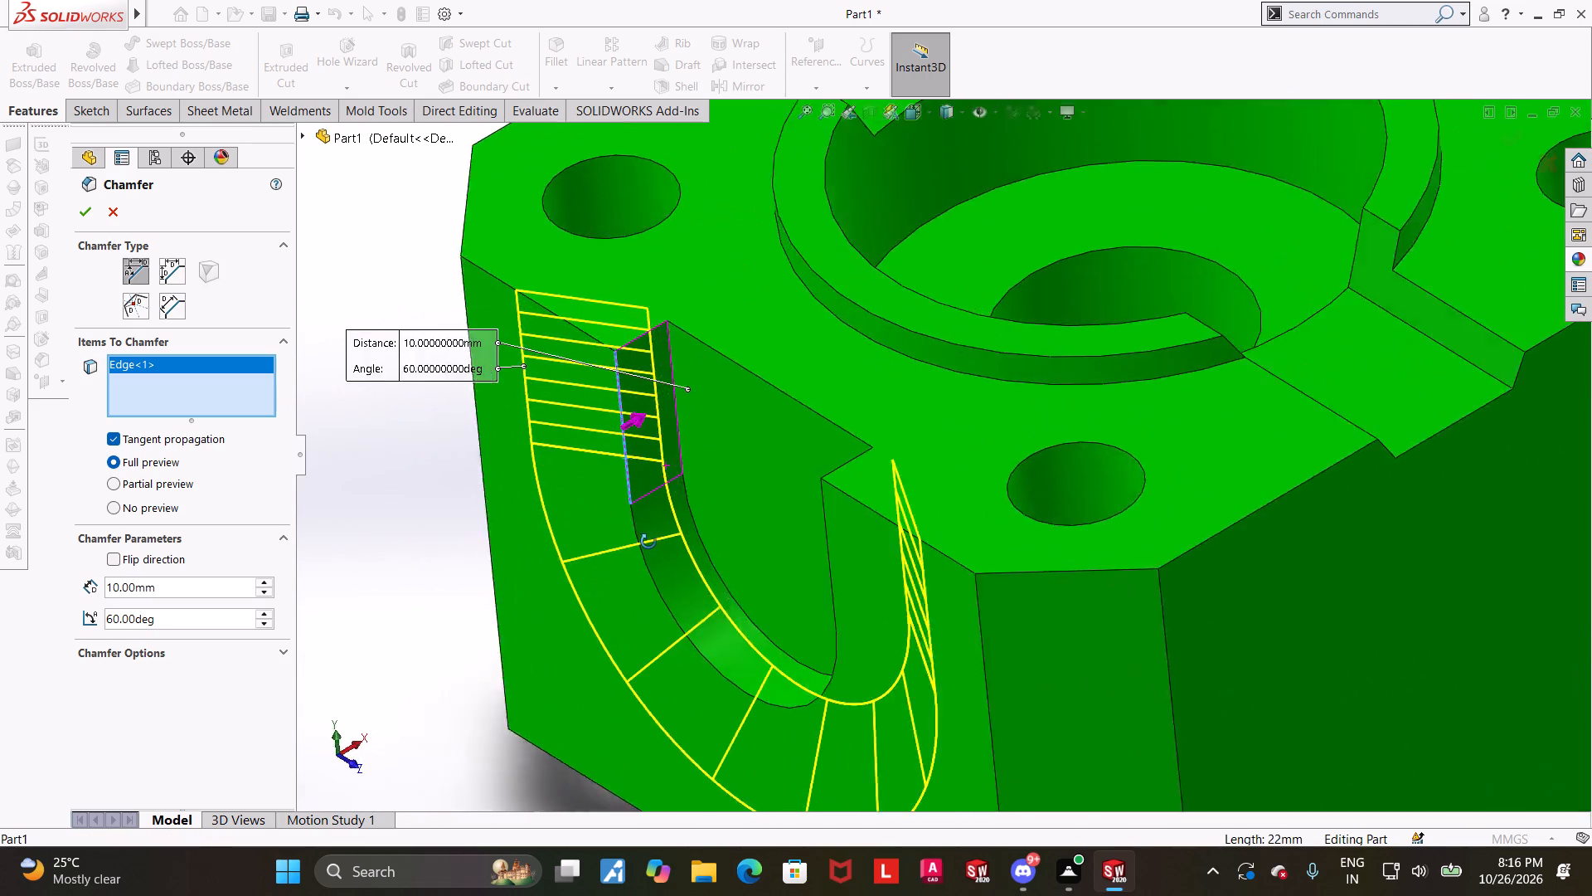
{"action": "middle_click_drag", "start_coordinate": [648, 542], "coordinate": [746, 562]}
{"action": "left_click", "coordinate": [176, 585]}
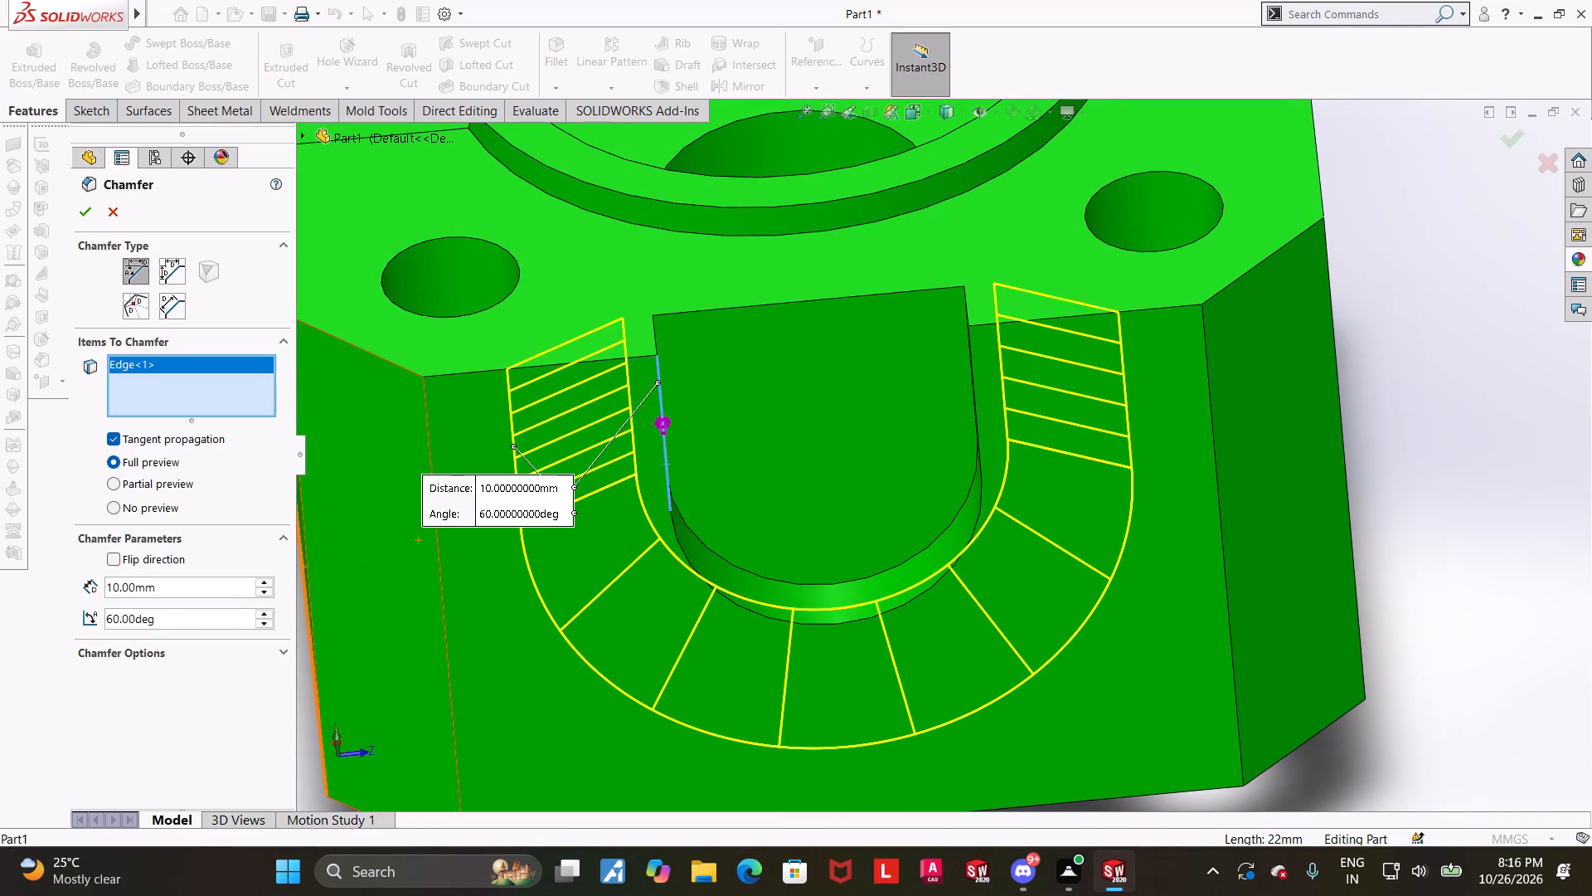
{"action": "left_click_drag", "start_coordinate": [192, 584], "coordinate": [0, 575]}
{"action": "key", "text": "8"}
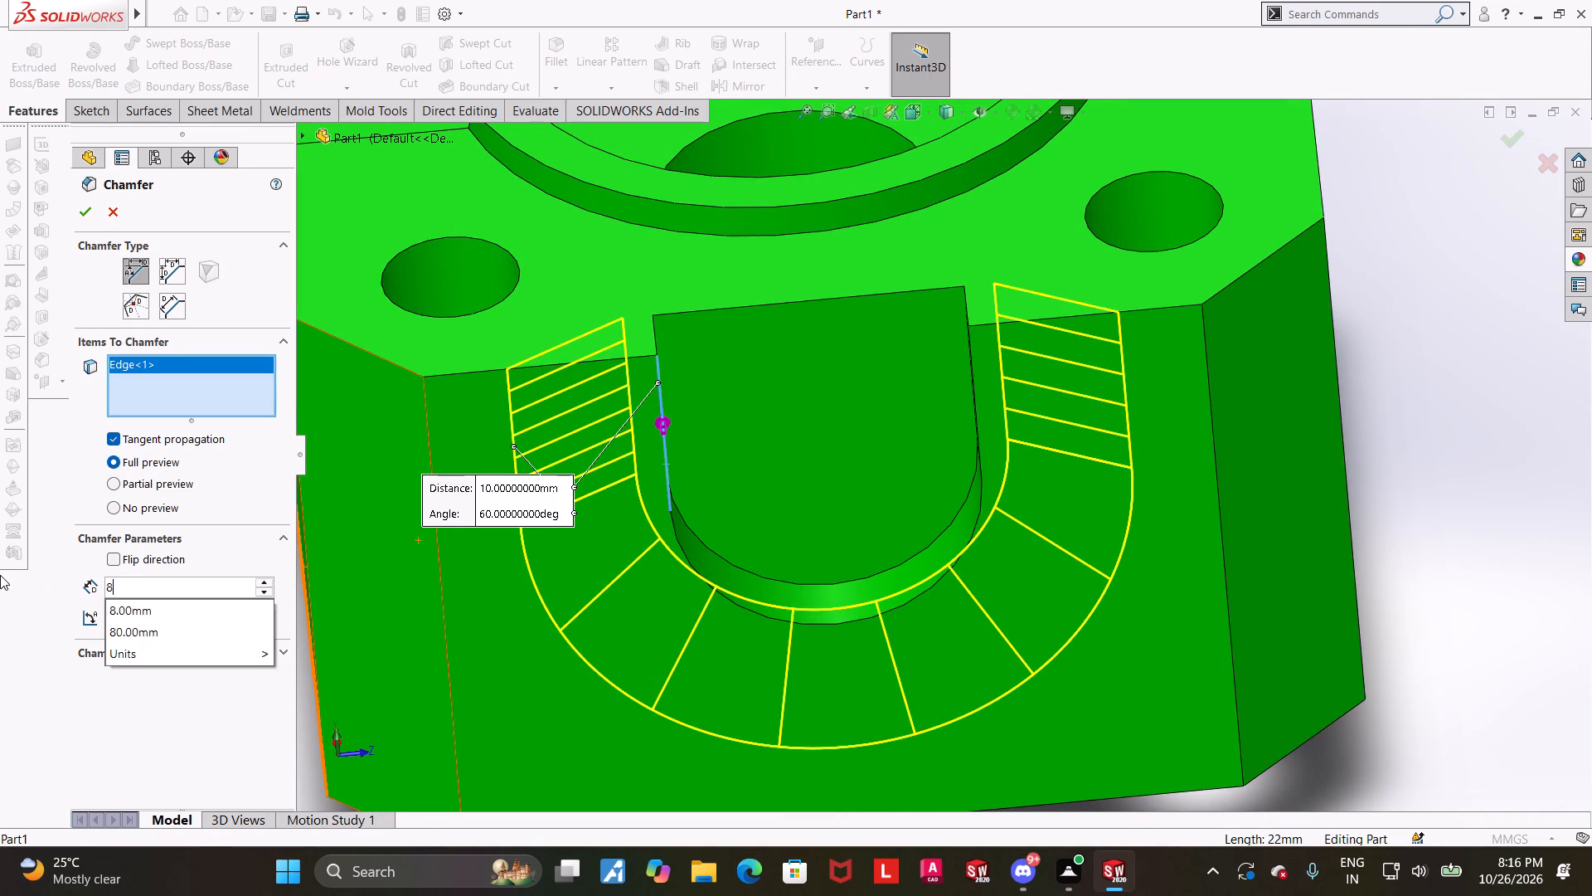
{"action": "key", "text": "Return"}
{"action": "left_click", "coordinate": [90, 218]}
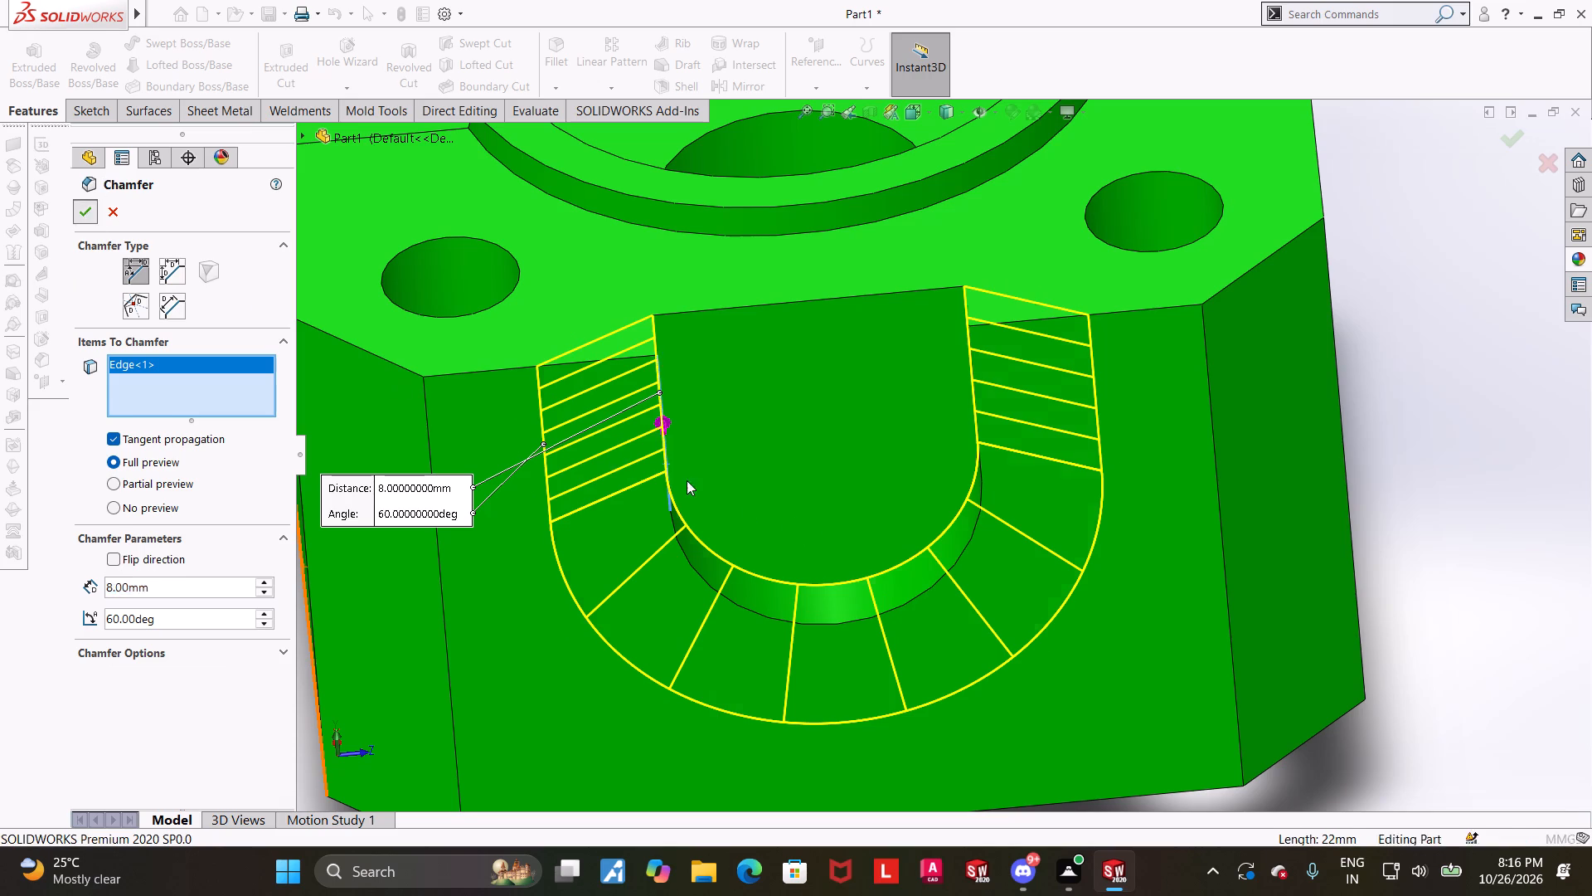
Examine the chamfered side recess and the surrounding block faces from several angles.
{"action": "scroll", "coordinate": [989, 505], "scroll_direction": "up", "scroll_amount": 4}
{"action": "left_click", "coordinate": [1127, 493]}
{"action": "middle_click_drag", "start_coordinate": [1250, 487], "coordinate": [1178, 461]}
{"action": "left_click", "coordinate": [1568, 728]}
{"action": "middle_click_drag", "start_coordinate": [1441, 501], "coordinate": [1421, 510]}
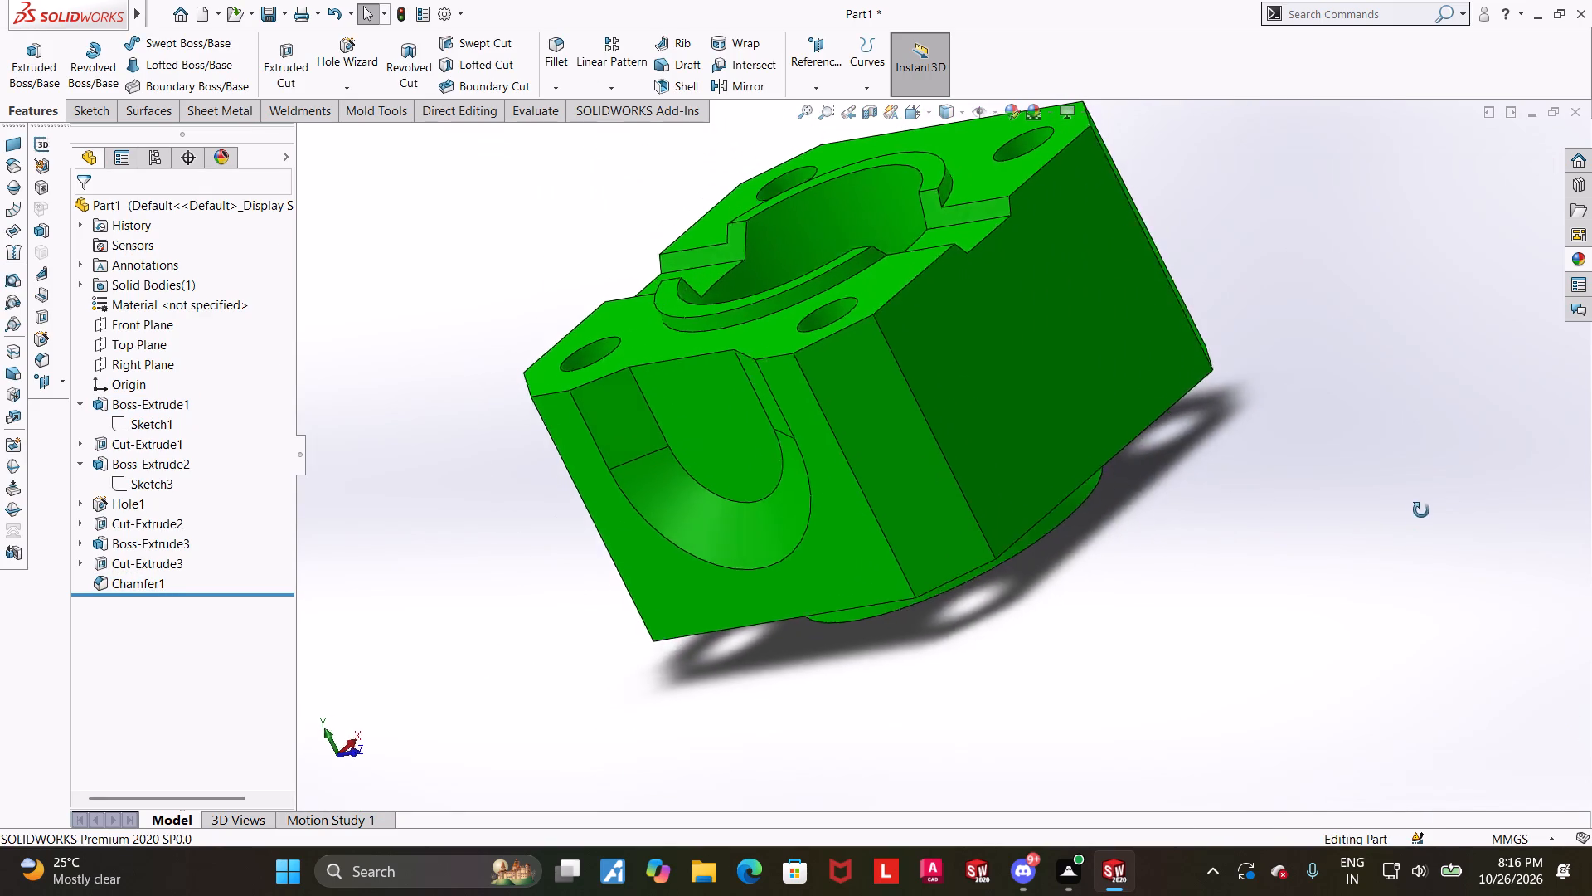
{"action": "middle_click_drag", "start_coordinate": [1421, 510], "coordinate": [1398, 650]}
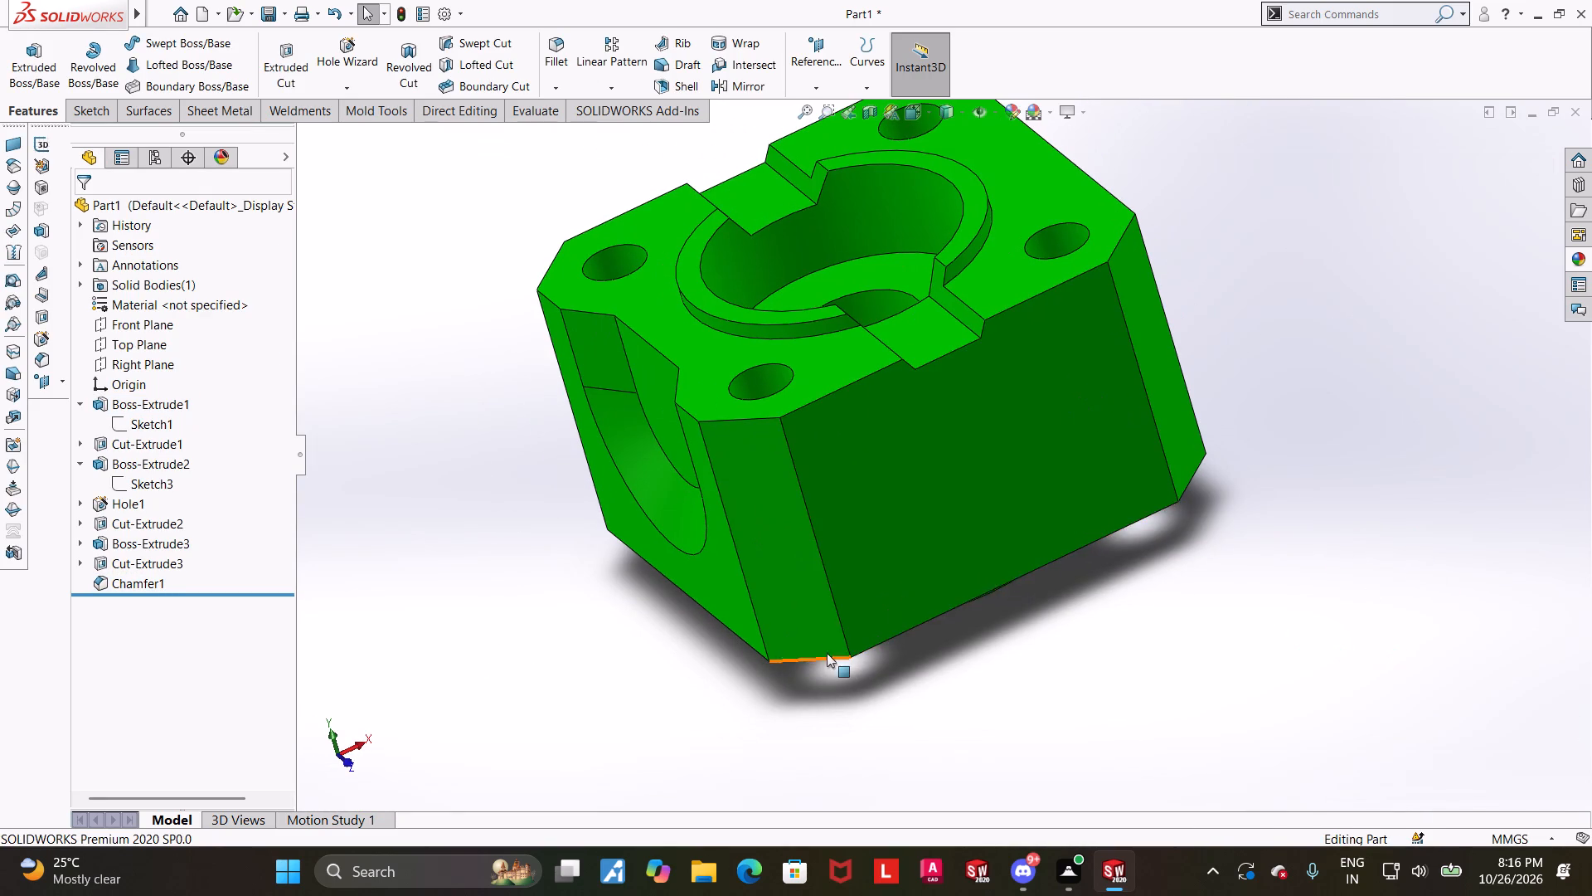
{"action": "middle_click_drag", "start_coordinate": [827, 645], "coordinate": [862, 588]}
{"action": "scroll", "coordinate": [681, 502], "scroll_direction": "up", "scroll_amount": 1}
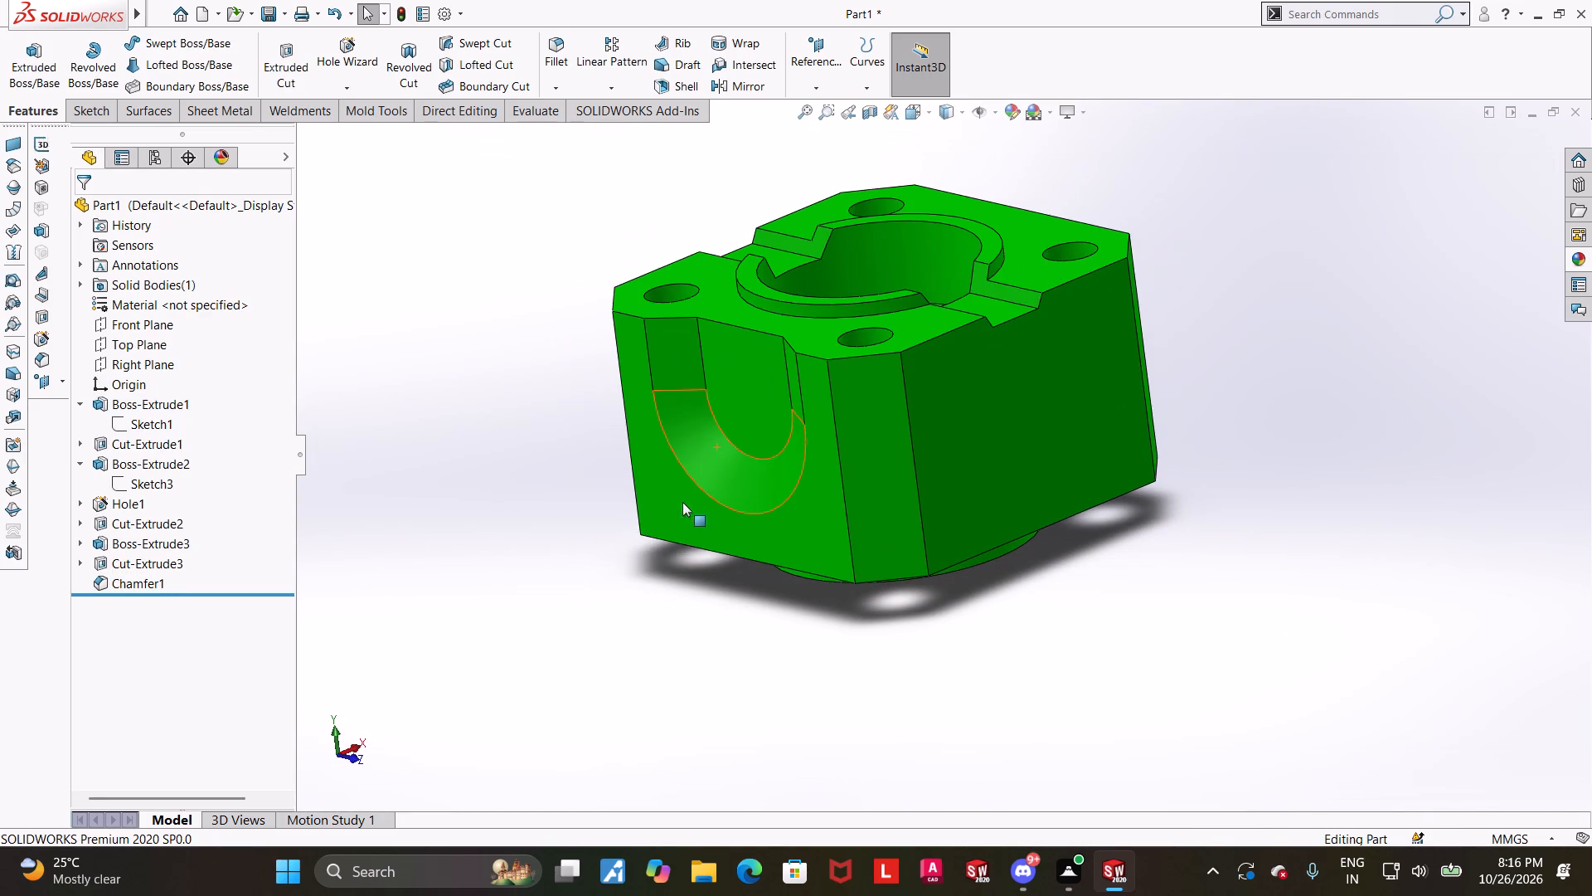
{"action": "middle_click_drag", "start_coordinate": [825, 363], "coordinate": [842, 333]}
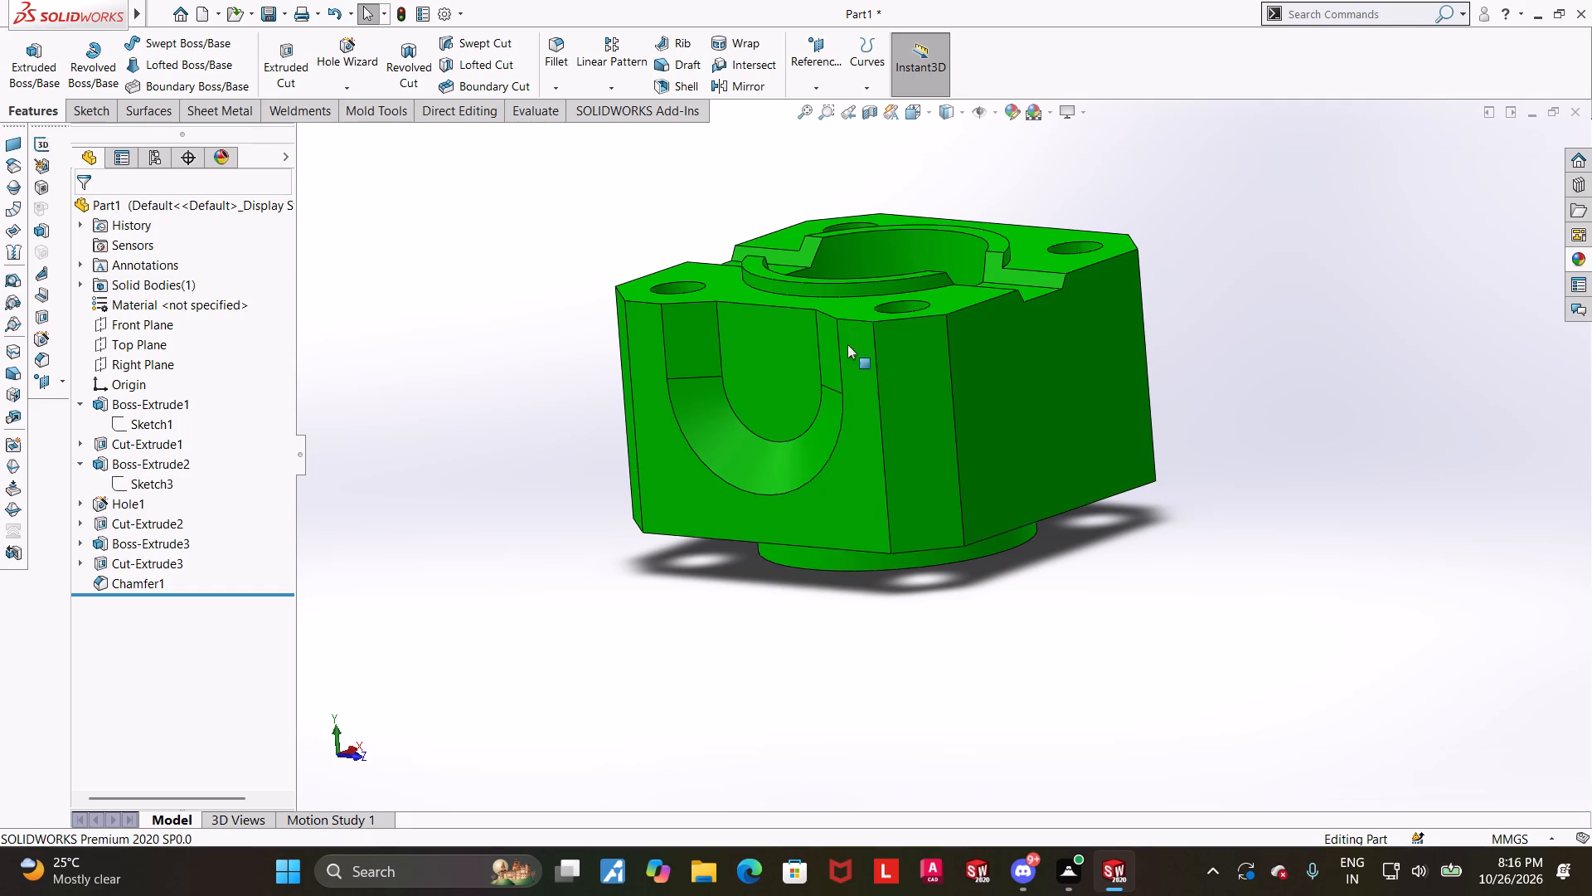
{"action": "left_click", "coordinate": [1397, 524]}
{"action": "scroll", "coordinate": [830, 324], "scroll_direction": "down", "scroll_amount": 3}
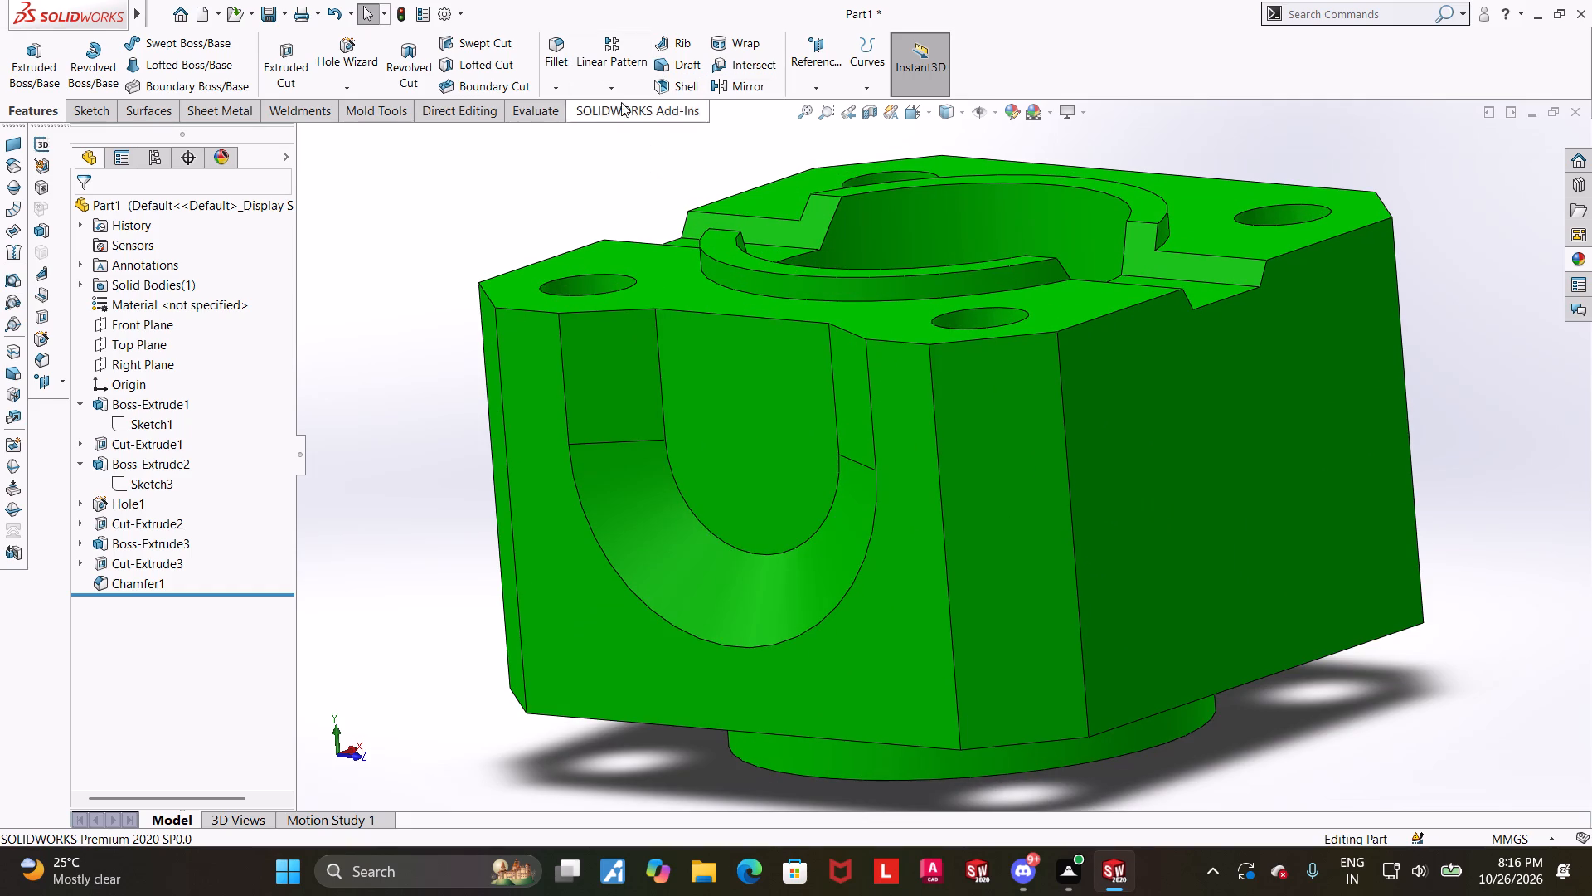
Measure the distance between the block's side face and the flat floor of the chamfered recess.
{"action": "left_click", "coordinate": [523, 110]}
{"action": "left_click", "coordinate": [154, 46]}
{"action": "left_click", "coordinate": [590, 606]}
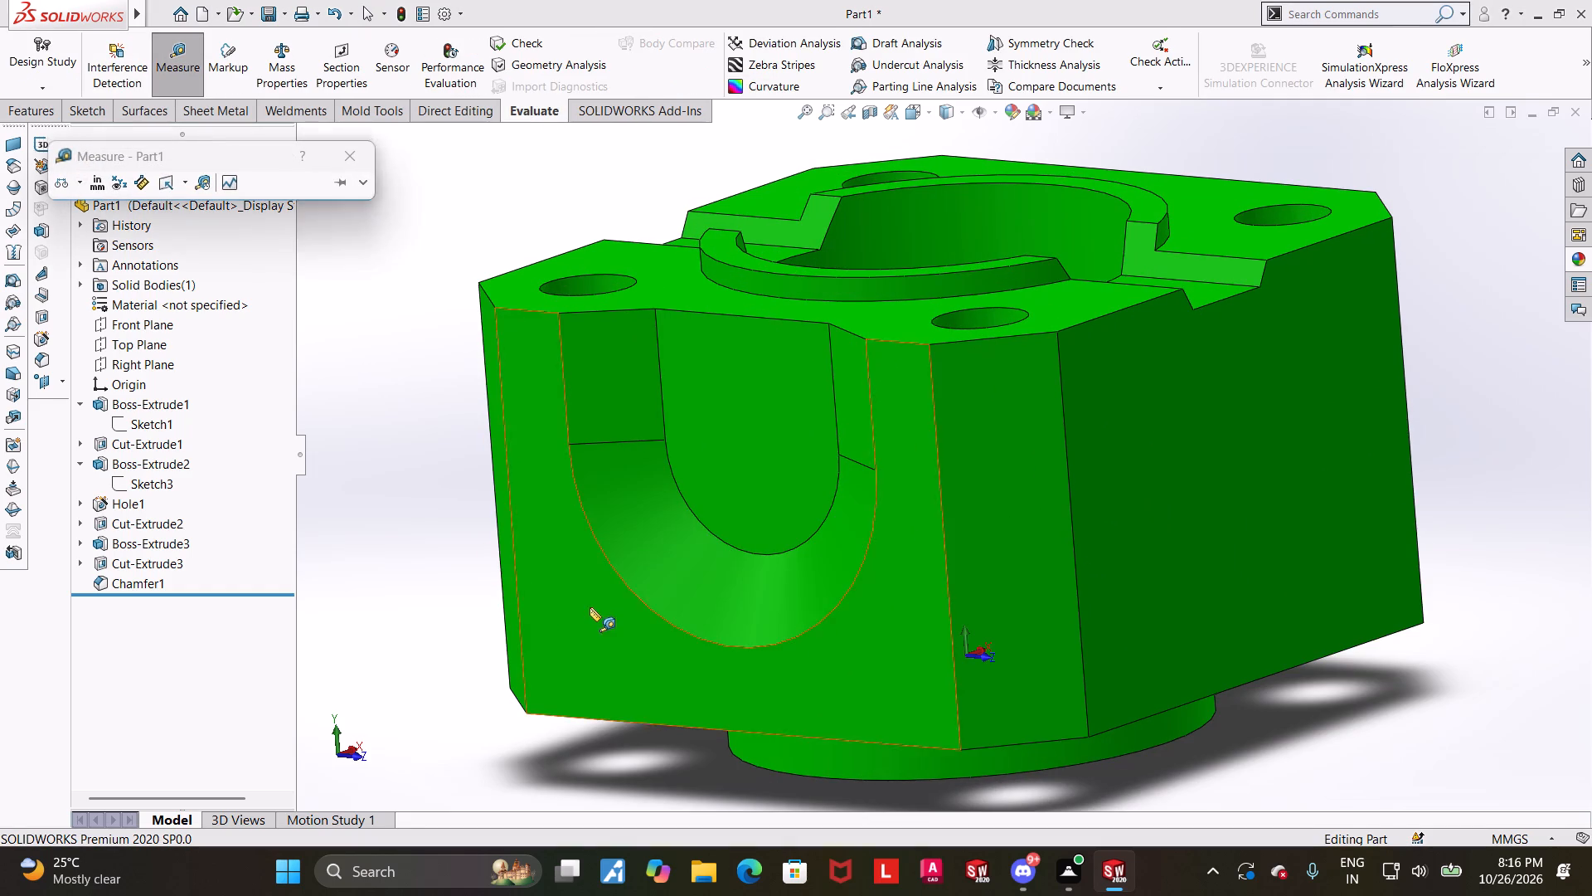
{"action": "left_click", "coordinate": [694, 451]}
{"action": "key", "text": "Escape"}
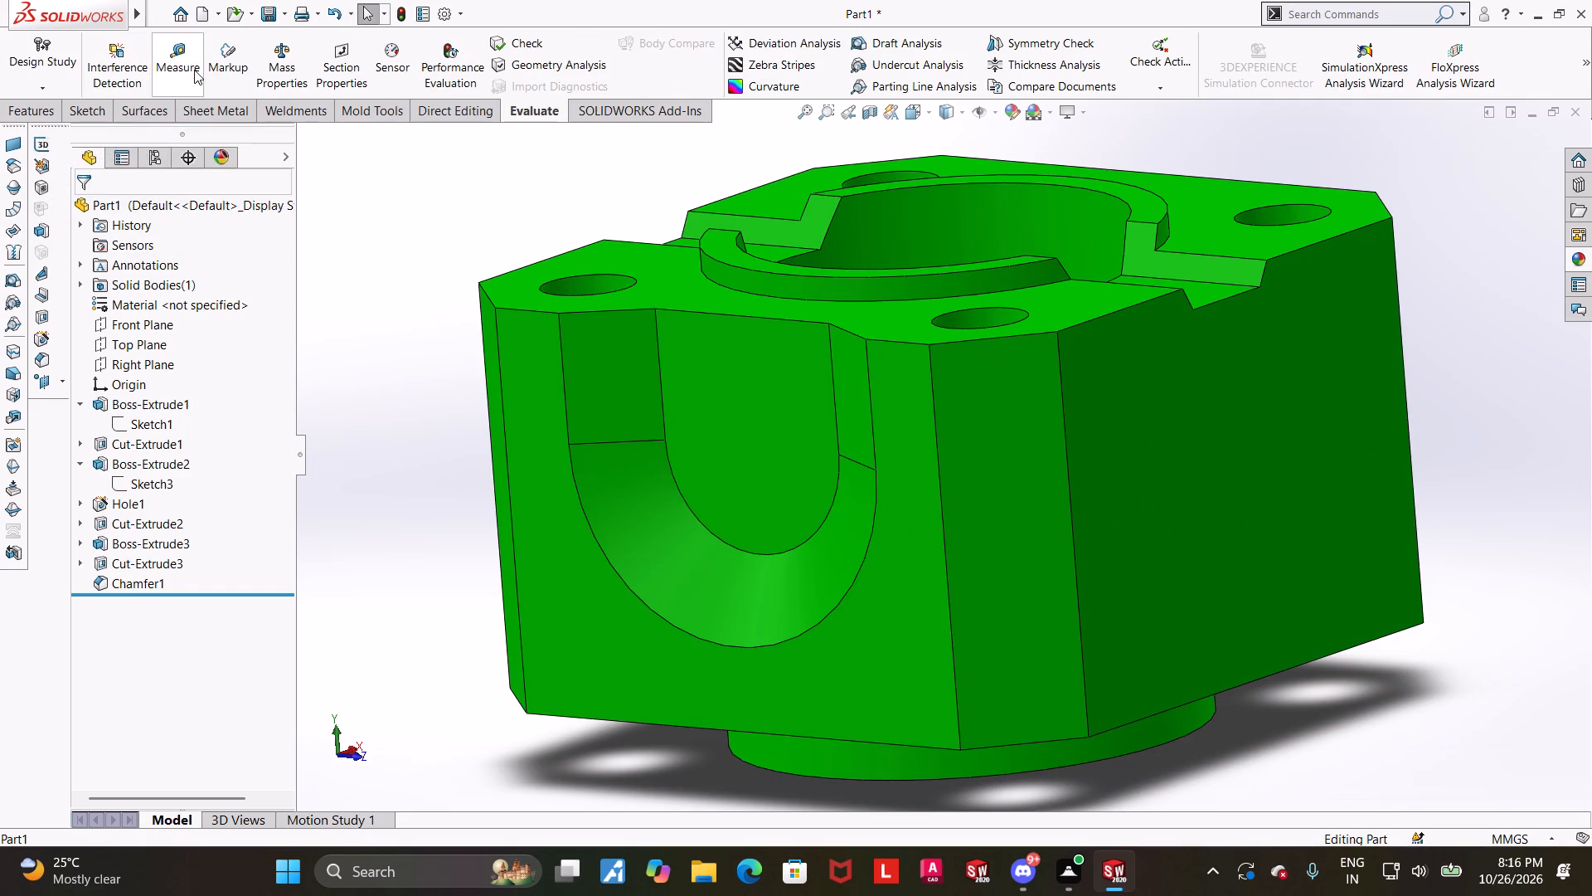
{"action": "left_click", "coordinate": [194, 70]}
{"action": "left_click", "coordinate": [604, 635]}
{"action": "left_click", "coordinate": [721, 384]}
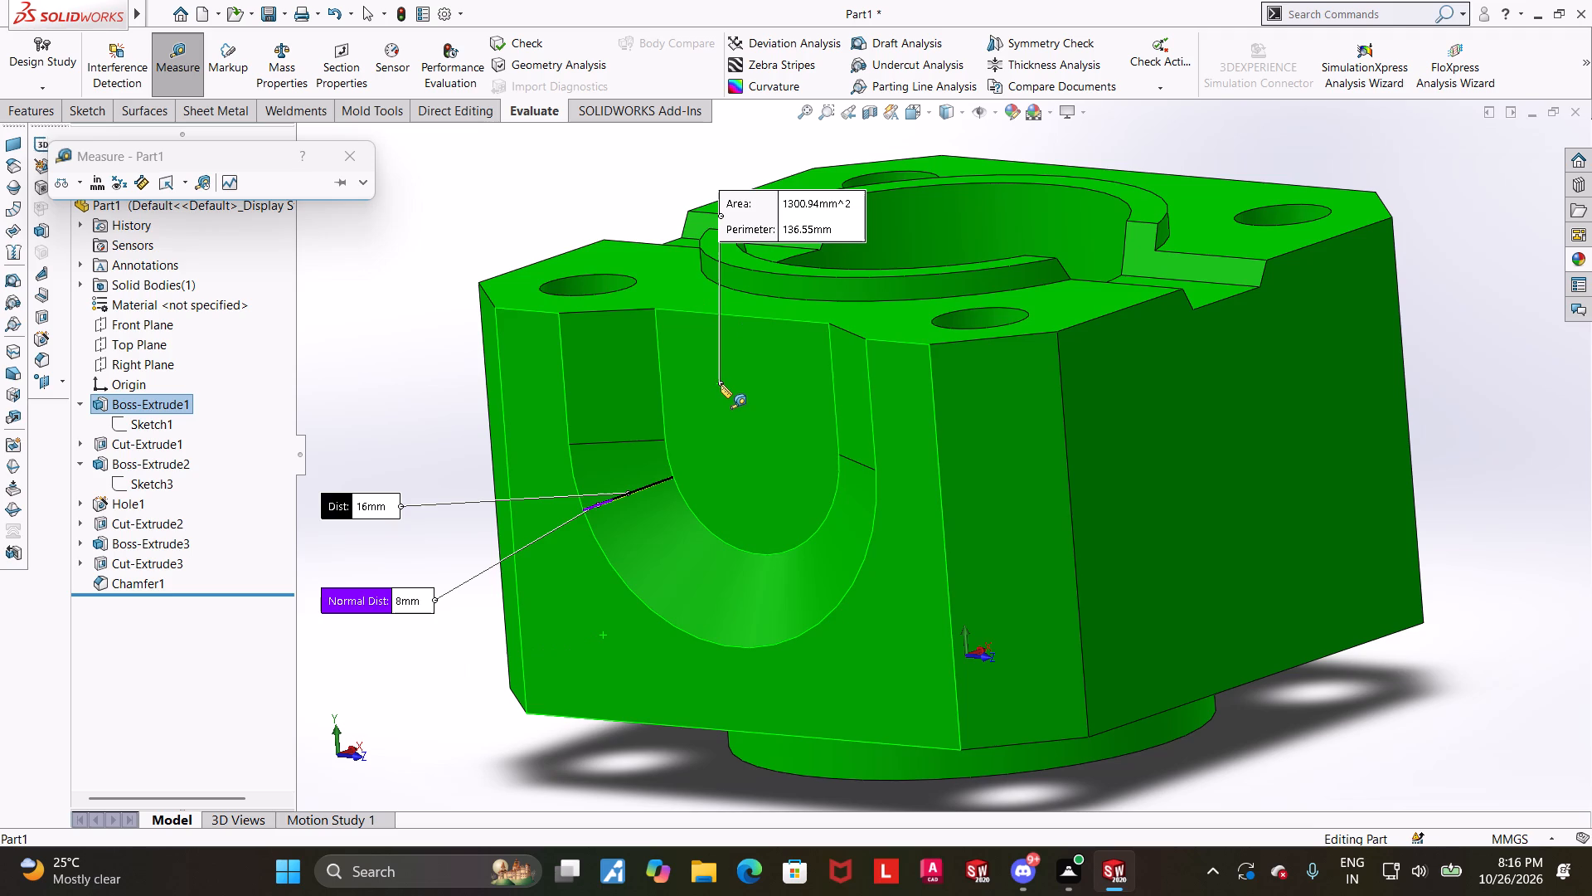
{"action": "key", "text": "Escape"}
Examine the chamfered recess's profile from above in the top view.
{"action": "left_click", "coordinate": [189, 72]}
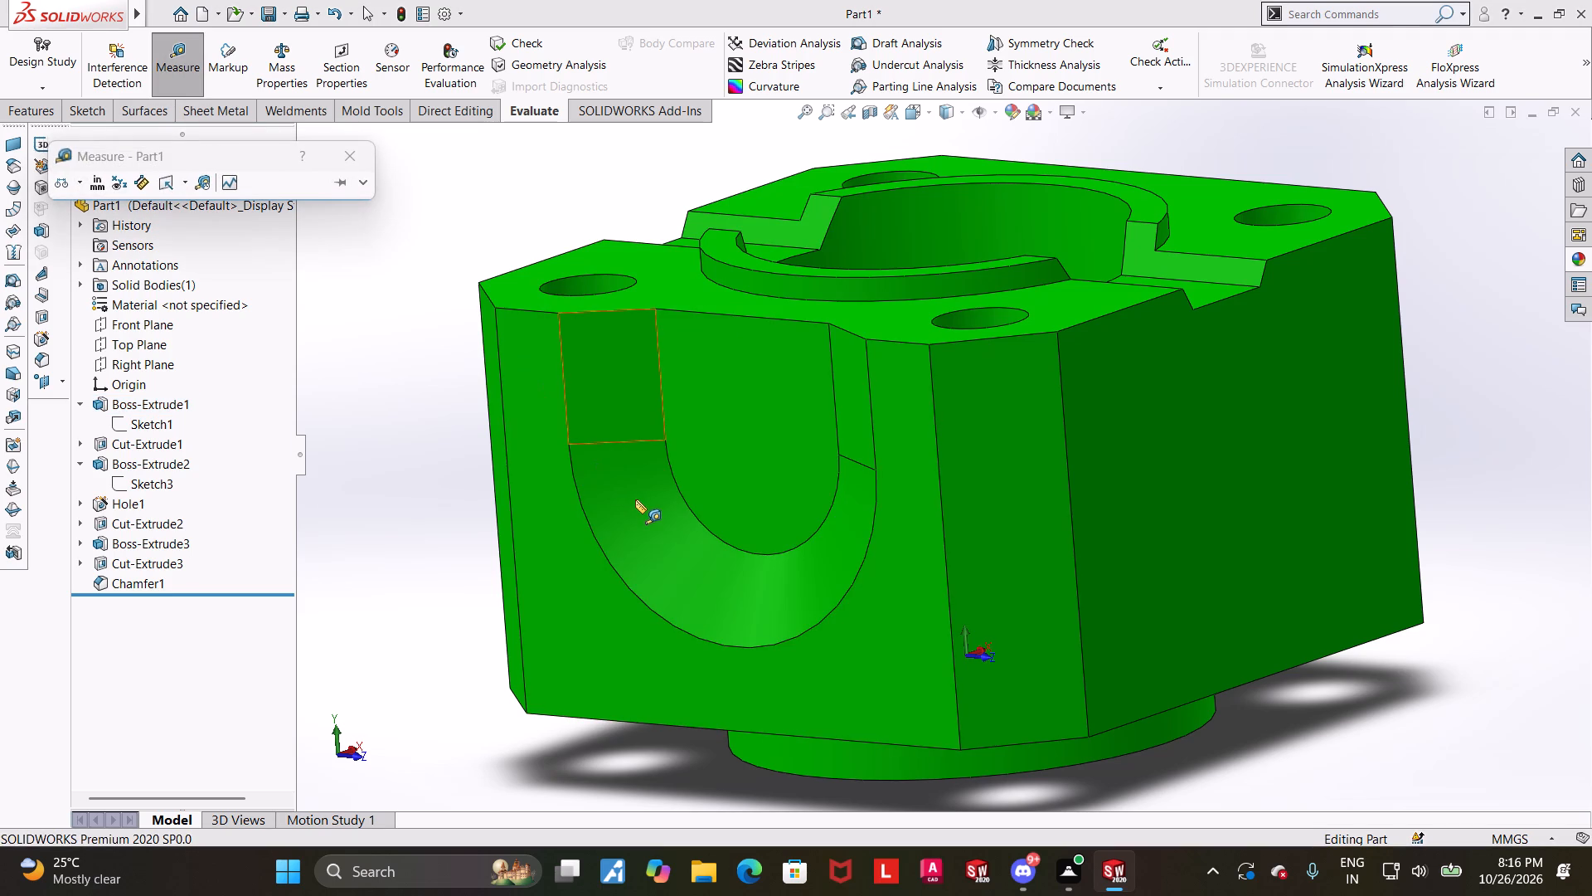
{"action": "middle_click_drag", "start_coordinate": [791, 403], "coordinate": [821, 387]}
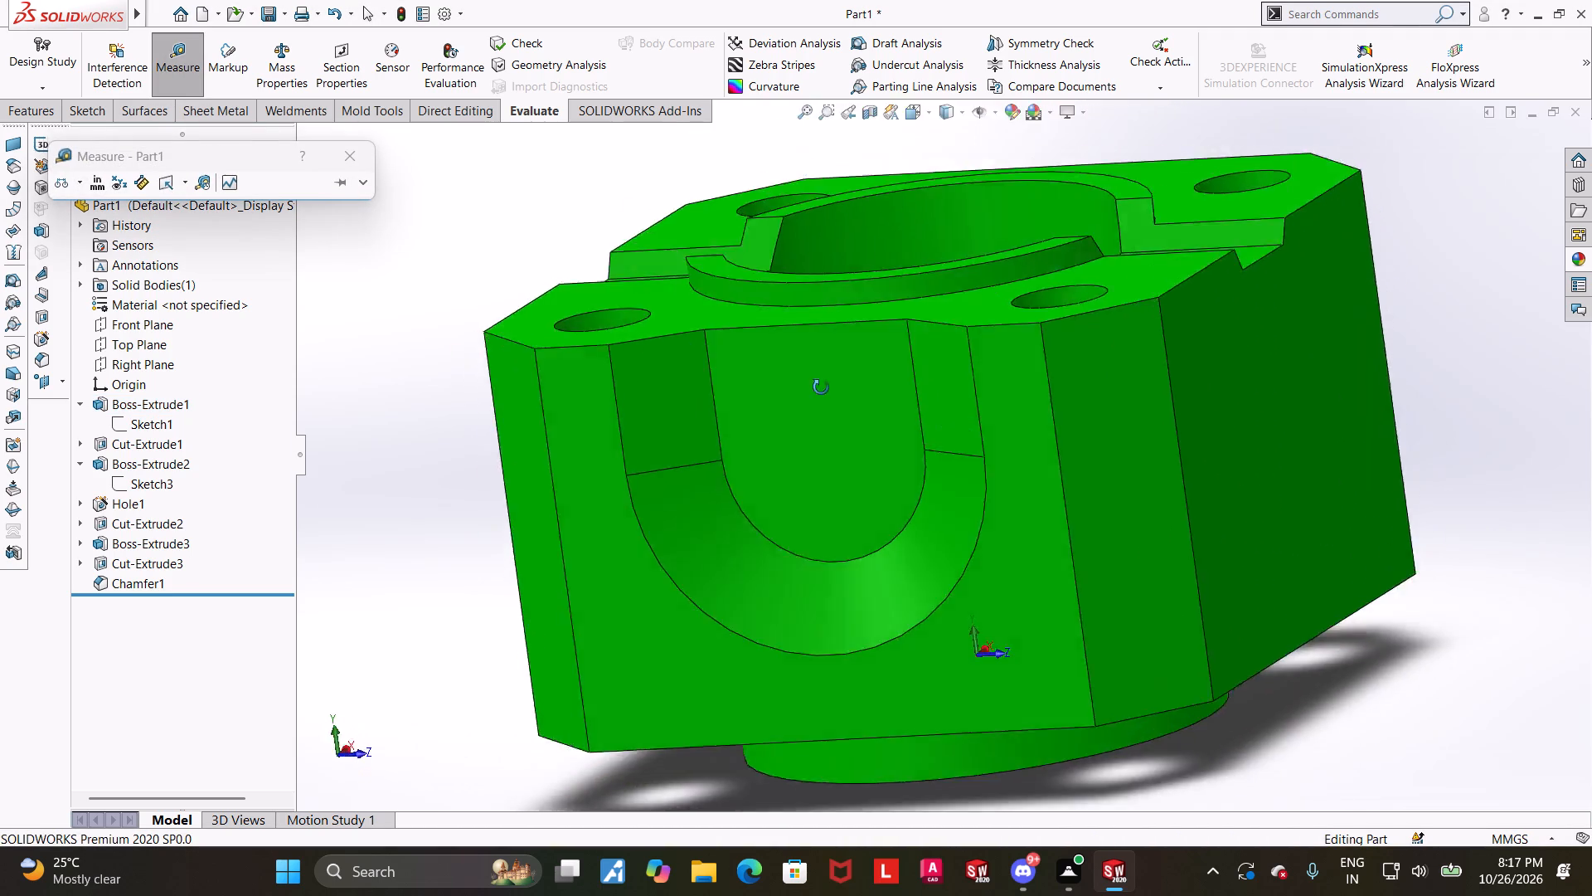
{"action": "middle_click_drag", "start_coordinate": [821, 387], "coordinate": [833, 619]}
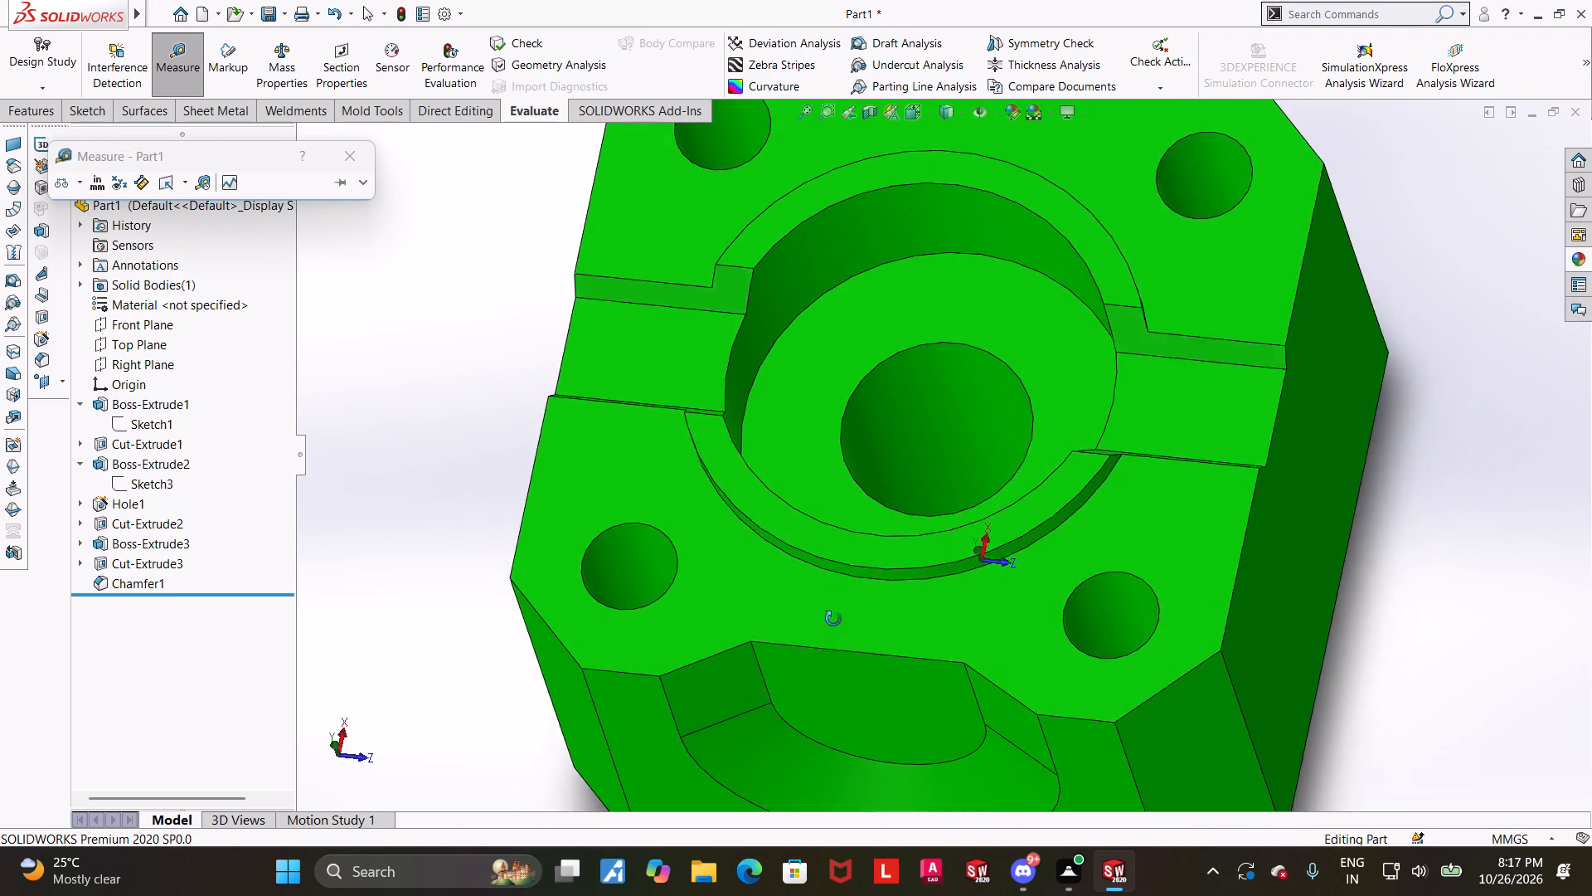
{"action": "middle_click_drag", "start_coordinate": [833, 619], "coordinate": [837, 677]}
{"action": "scroll", "coordinate": [852, 528], "scroll_direction": "up", "scroll_amount": 1}
{"action": "key", "text": "Escape"}
{"action": "left_click", "coordinate": [920, 110]}
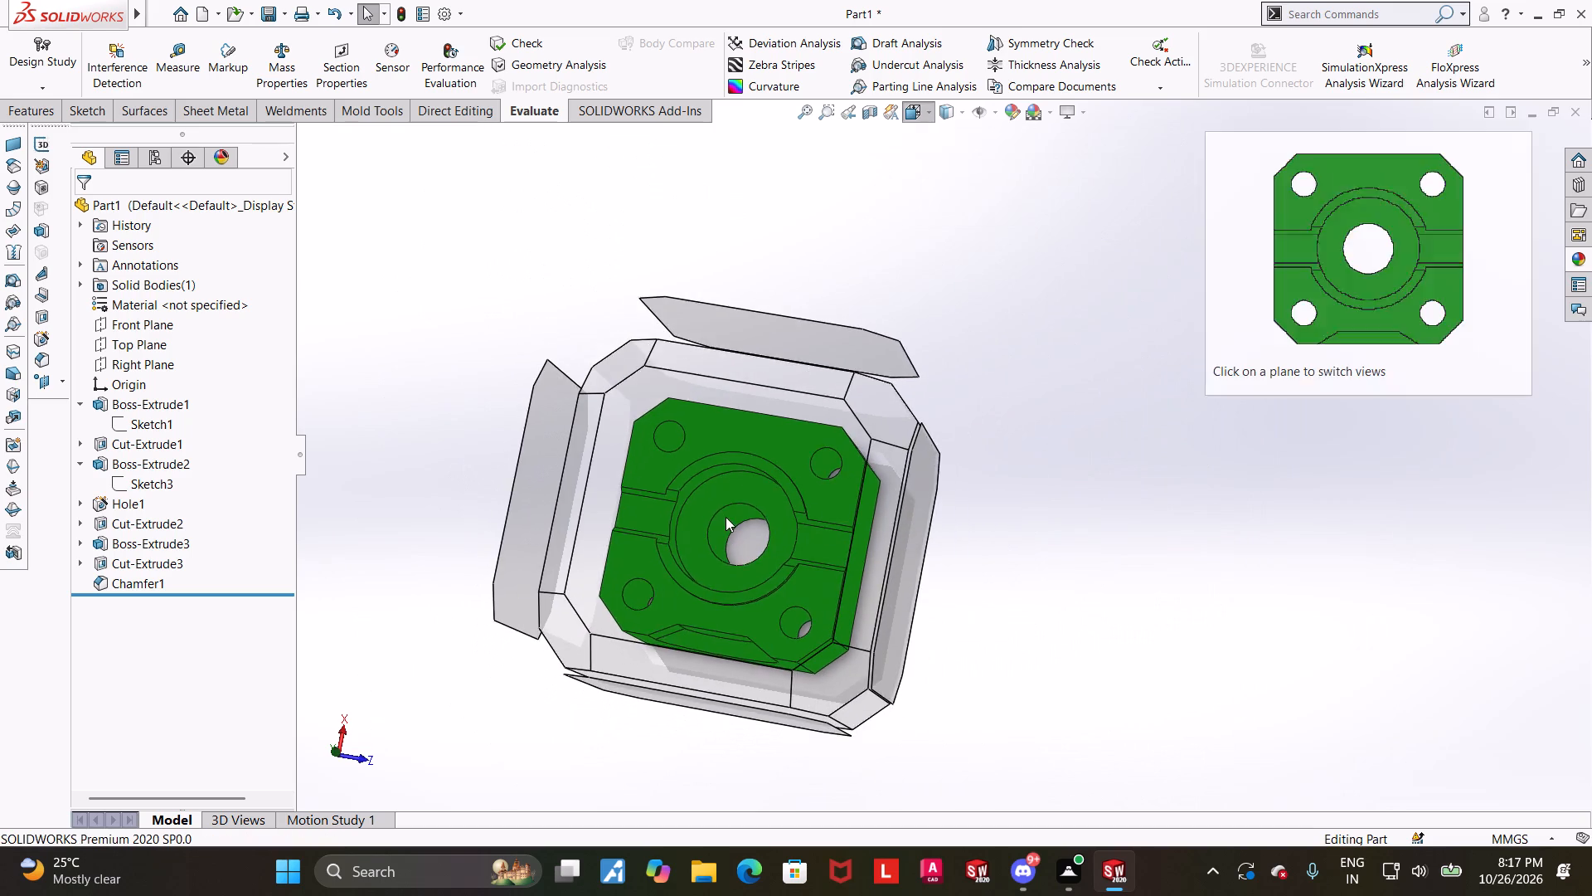
{"action": "left_click", "coordinate": [726, 517]}
{"action": "scroll", "coordinate": [927, 614], "scroll_direction": "up", "scroll_amount": 2}
{"action": "left_click", "coordinate": [1245, 666]}
{"action": "scroll", "coordinate": [1162, 587], "scroll_direction": "down", "scroll_amount": 2}
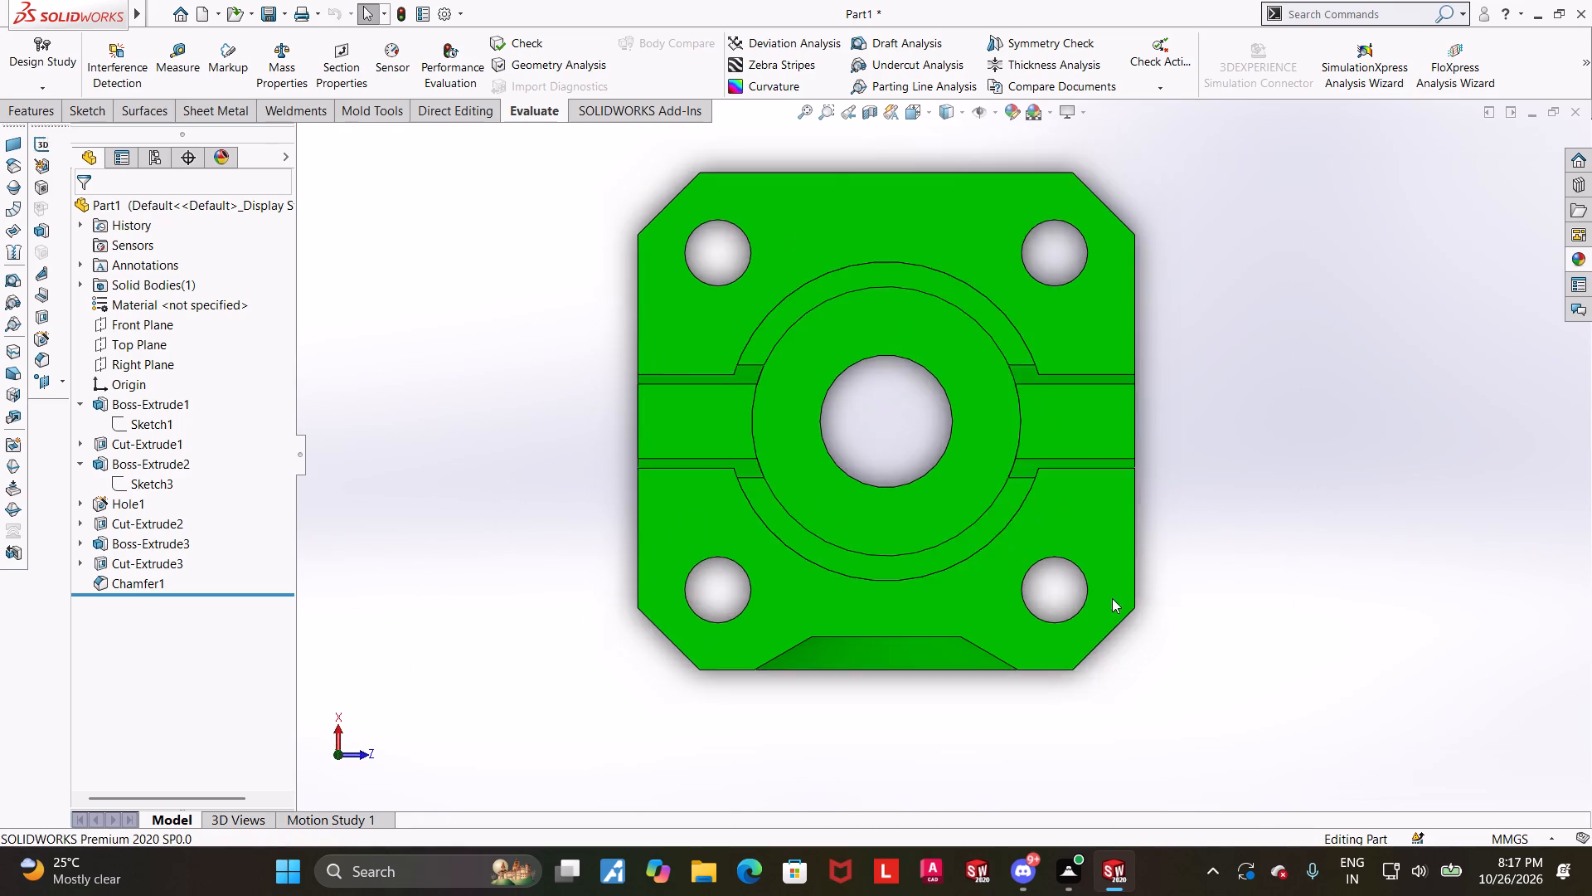
Open the side recess cut's slot sketch, inspect its dimensions face-on, and close the sketch.
{"action": "middle_click_drag", "start_coordinate": [1107, 595], "coordinate": [988, 544]}
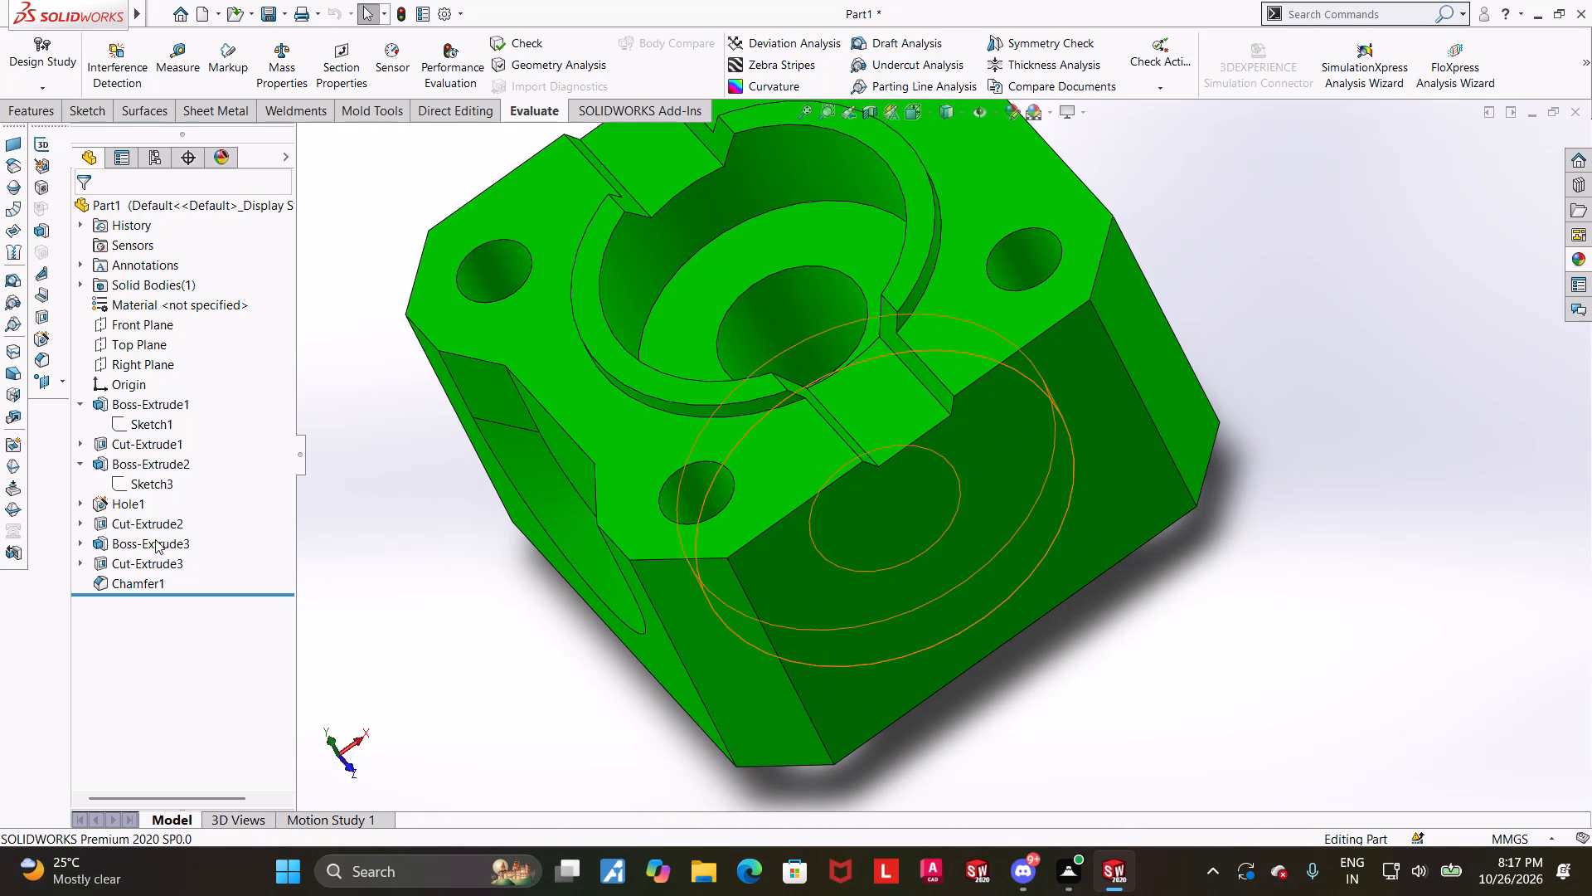
{"action": "left_click", "coordinate": [80, 538]}
{"action": "left_click", "coordinate": [134, 564]}
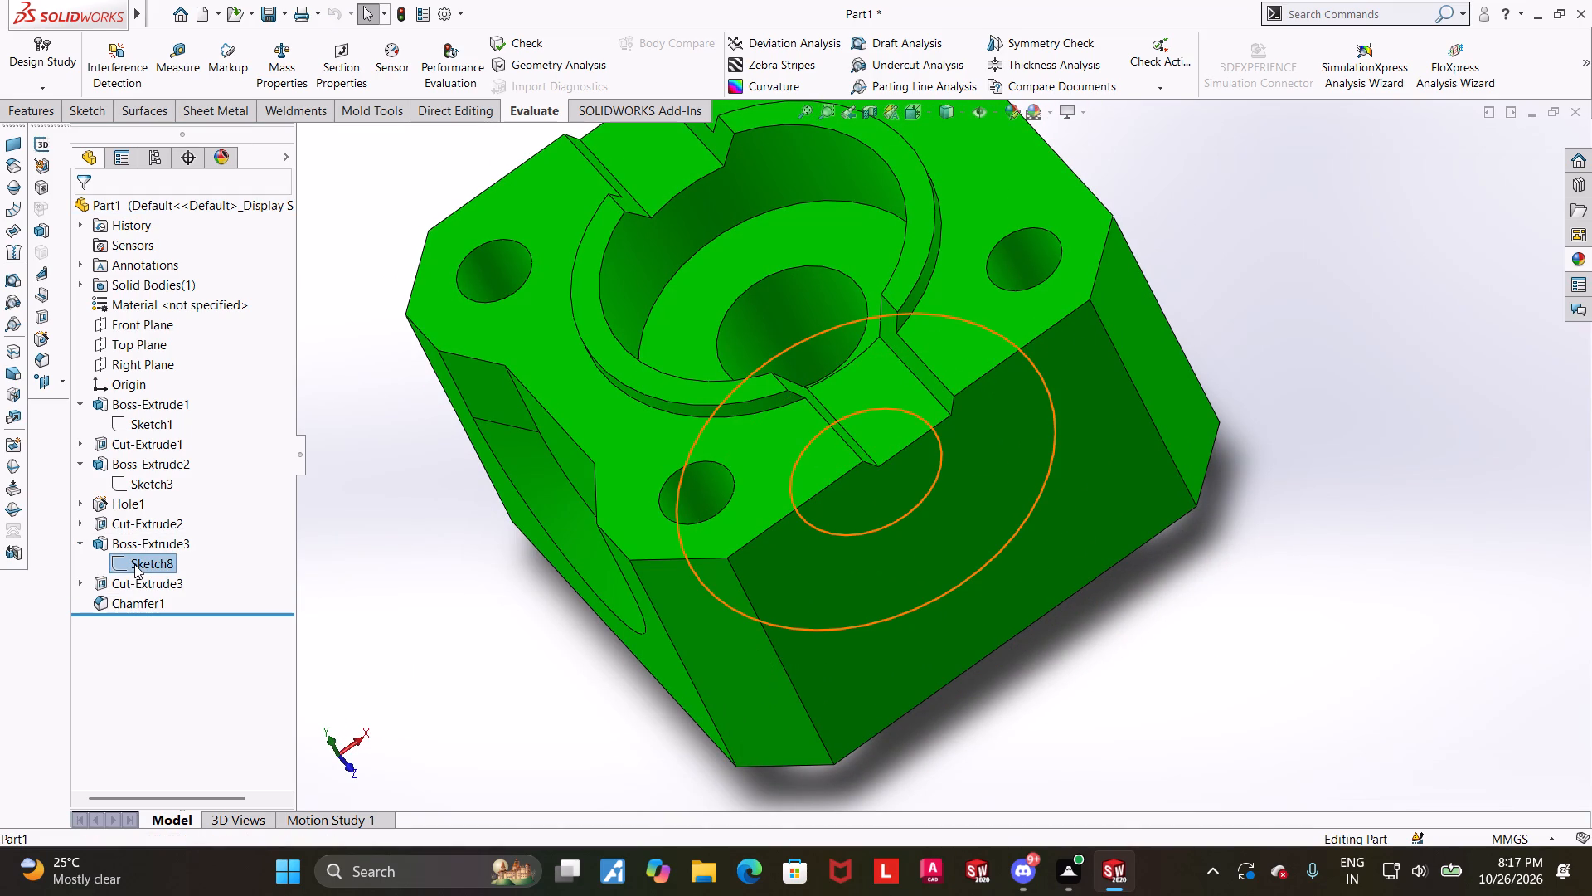
{"action": "left_click", "coordinate": [85, 544]}
{"action": "left_click", "coordinate": [84, 563]}
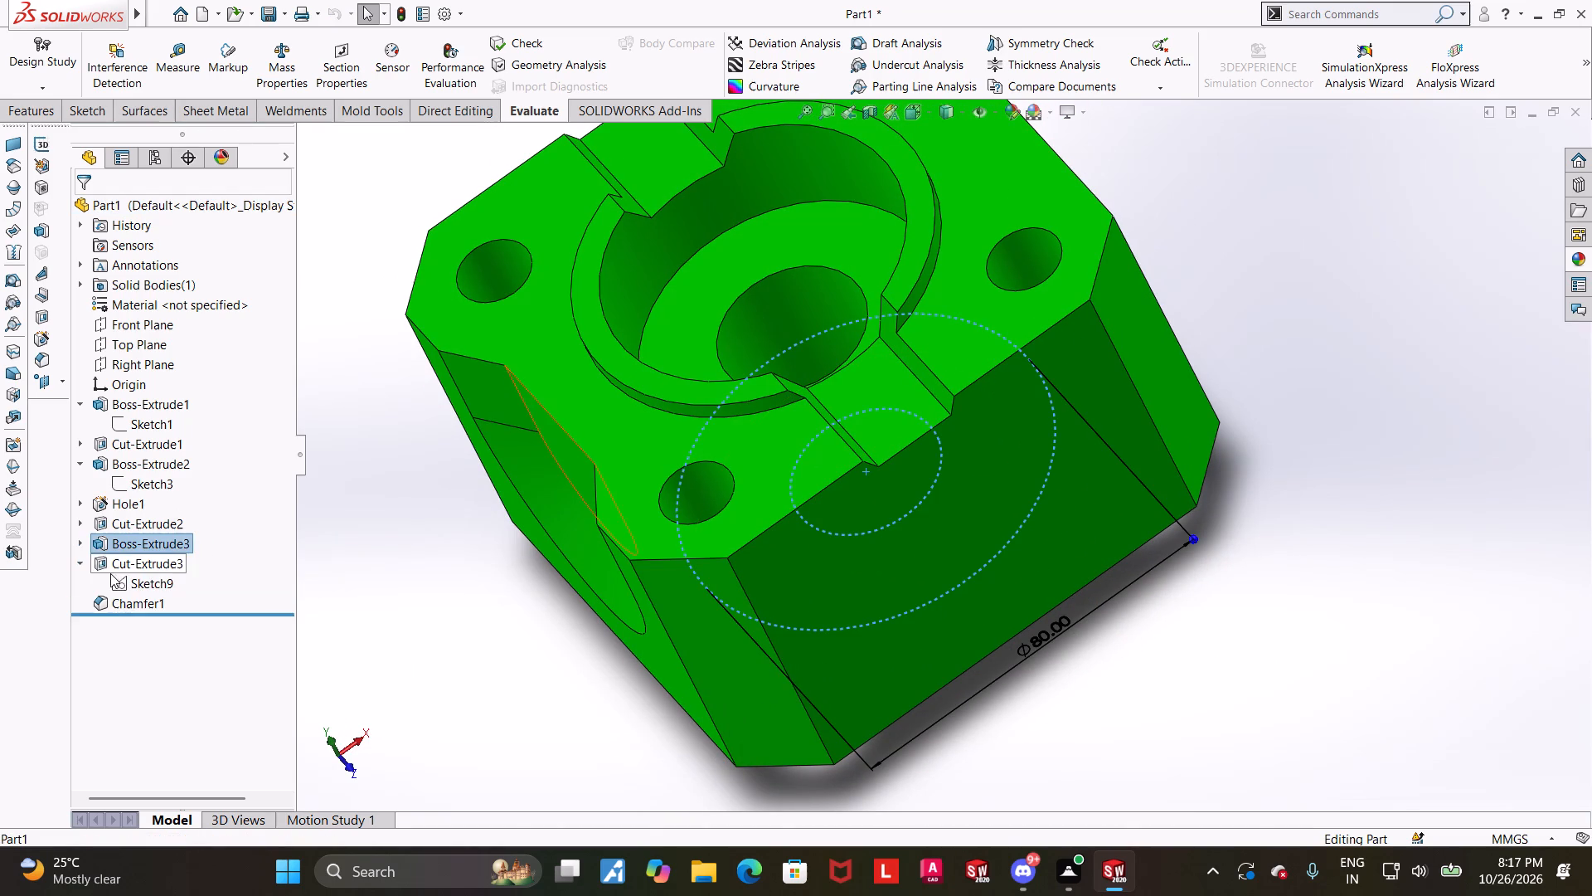
{"action": "left_click", "coordinate": [110, 573]}
{"action": "left_click", "coordinate": [121, 581]}
{"action": "left_click", "coordinate": [133, 528]}
{"action": "left_click", "coordinate": [143, 585]}
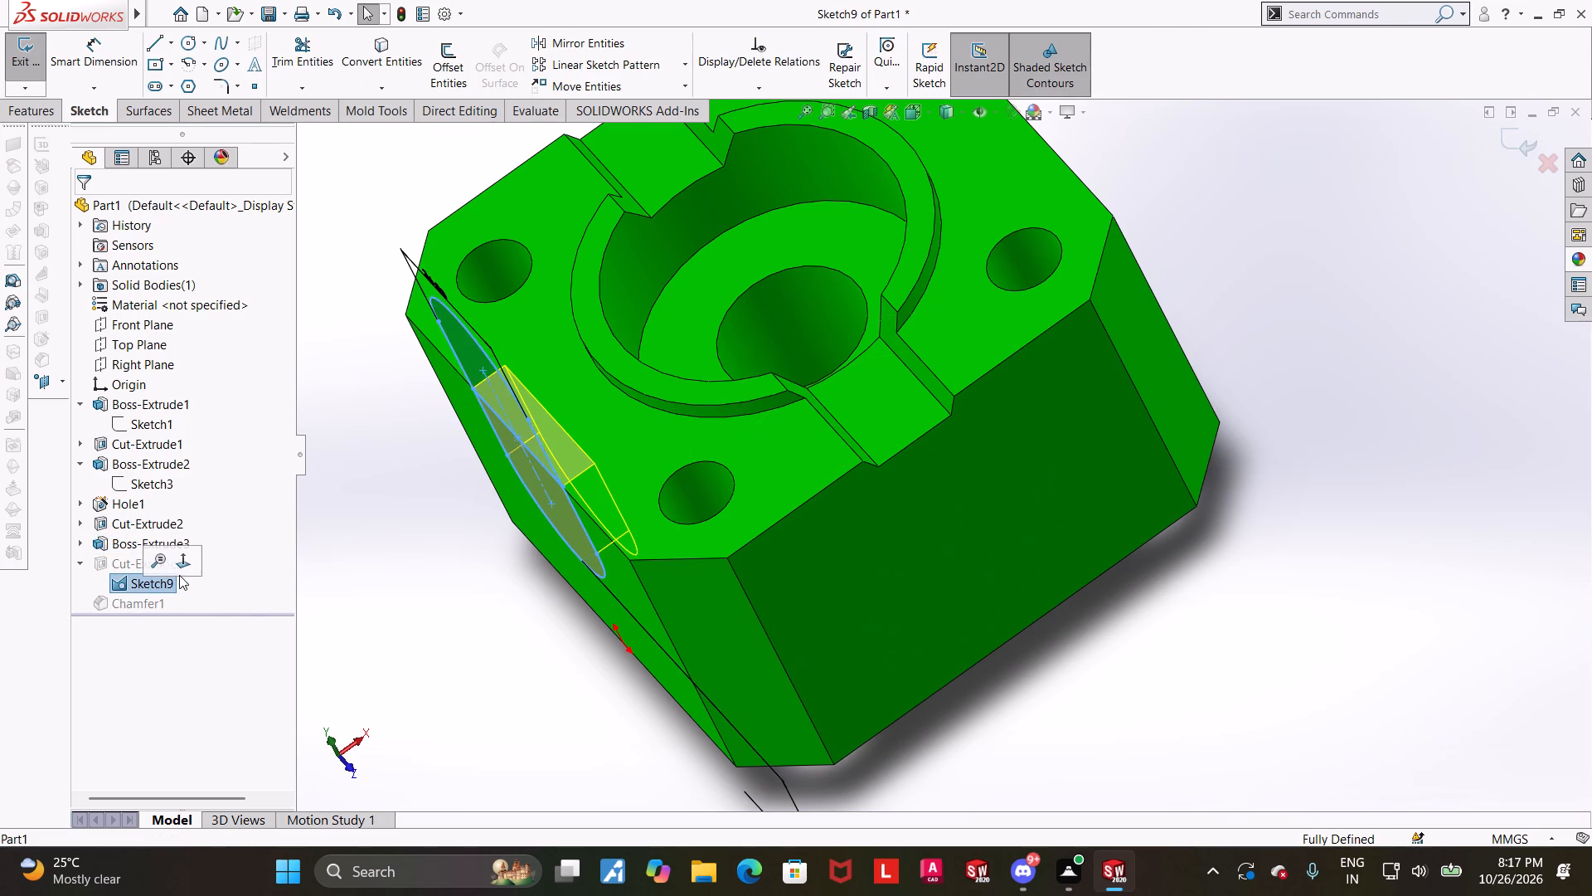
{"action": "left_click", "coordinate": [181, 567]}
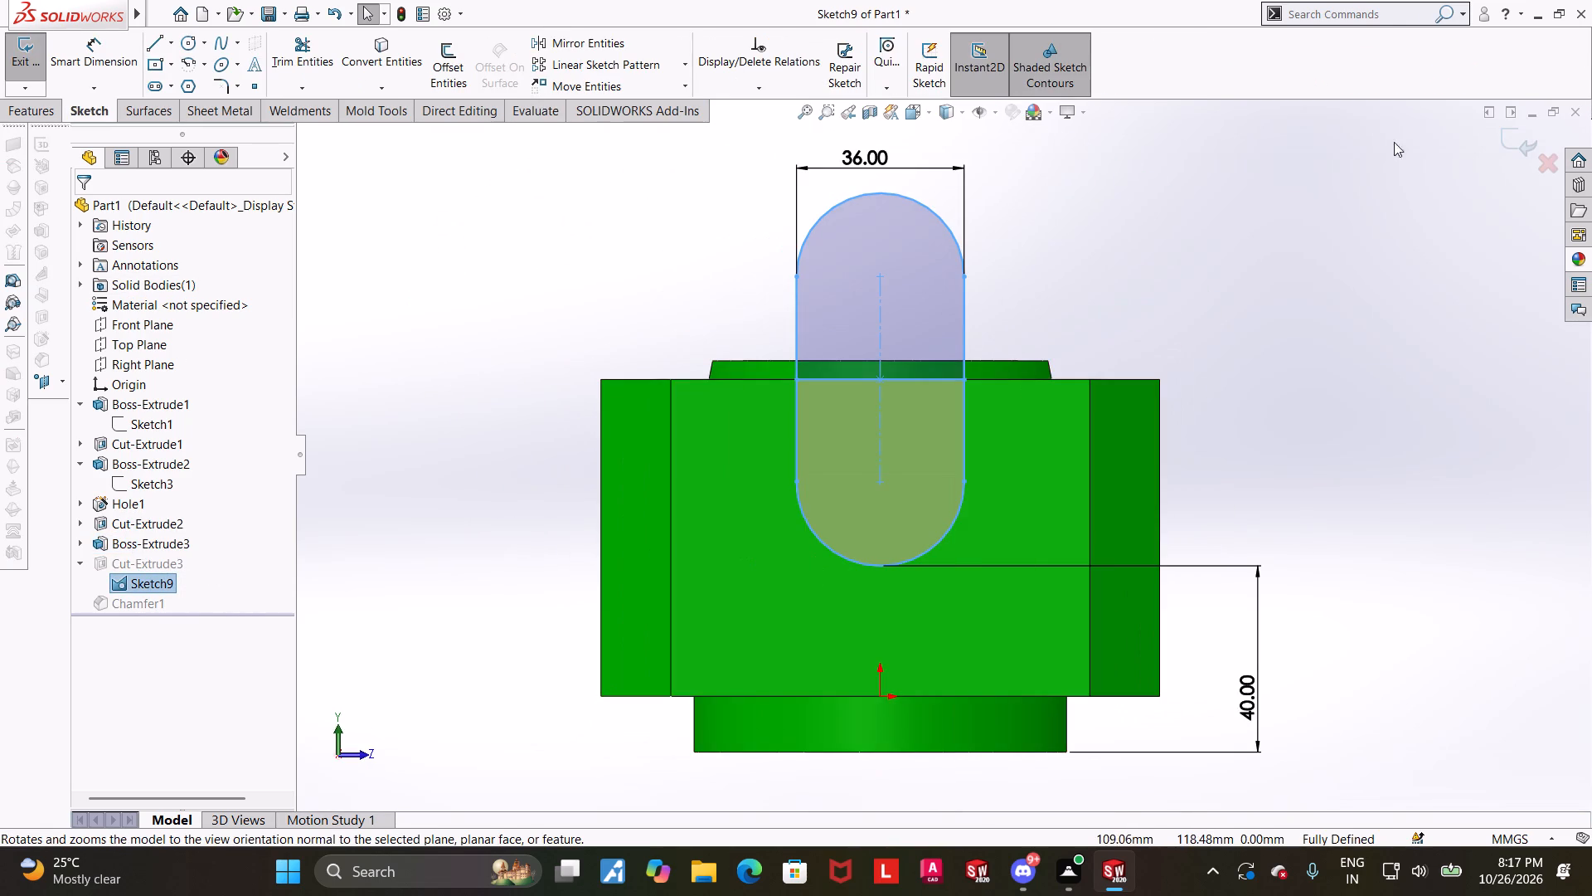
{"action": "left_click", "coordinate": [1502, 143]}
Examine the block's central bore, raised ring, groove, corner holes and side recess from several angles.
{"action": "scroll", "coordinate": [1351, 402], "scroll_direction": "up", "scroll_amount": 2}
{"action": "middle_click_drag", "start_coordinate": [1321, 417], "coordinate": [1143, 478]}
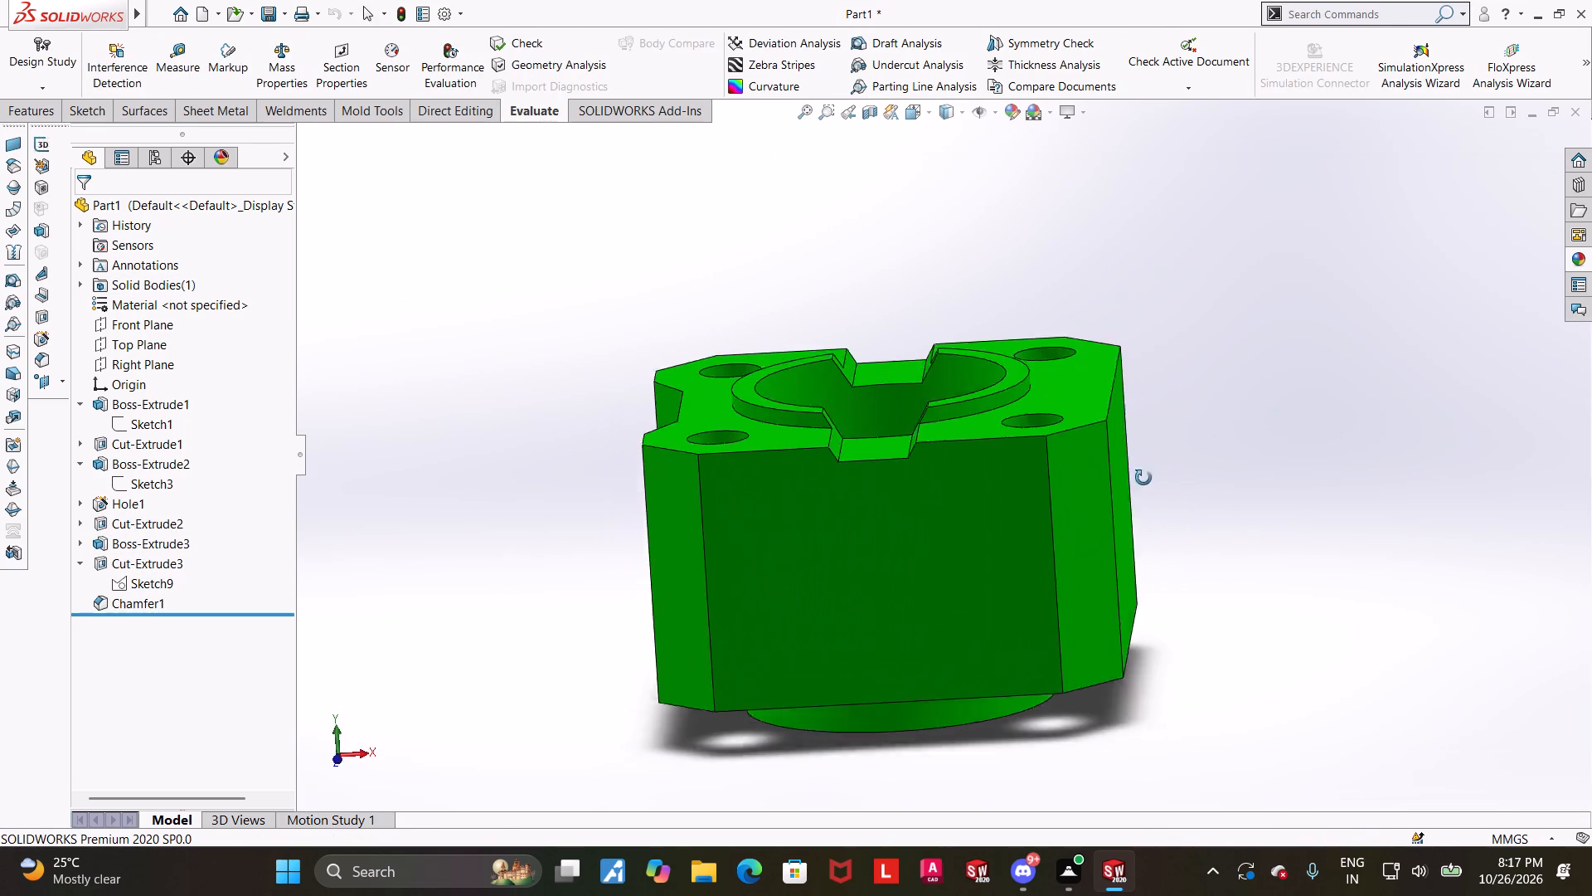
{"action": "middle_click_drag", "start_coordinate": [1143, 478], "coordinate": [1141, 495]}
{"action": "middle_click_drag", "start_coordinate": [922, 365], "coordinate": [976, 404]}
{"action": "middle_click_drag", "start_coordinate": [968, 406], "coordinate": [930, 468]}
{"action": "scroll", "coordinate": [930, 468], "scroll_direction": "down", "scroll_amount": 1}
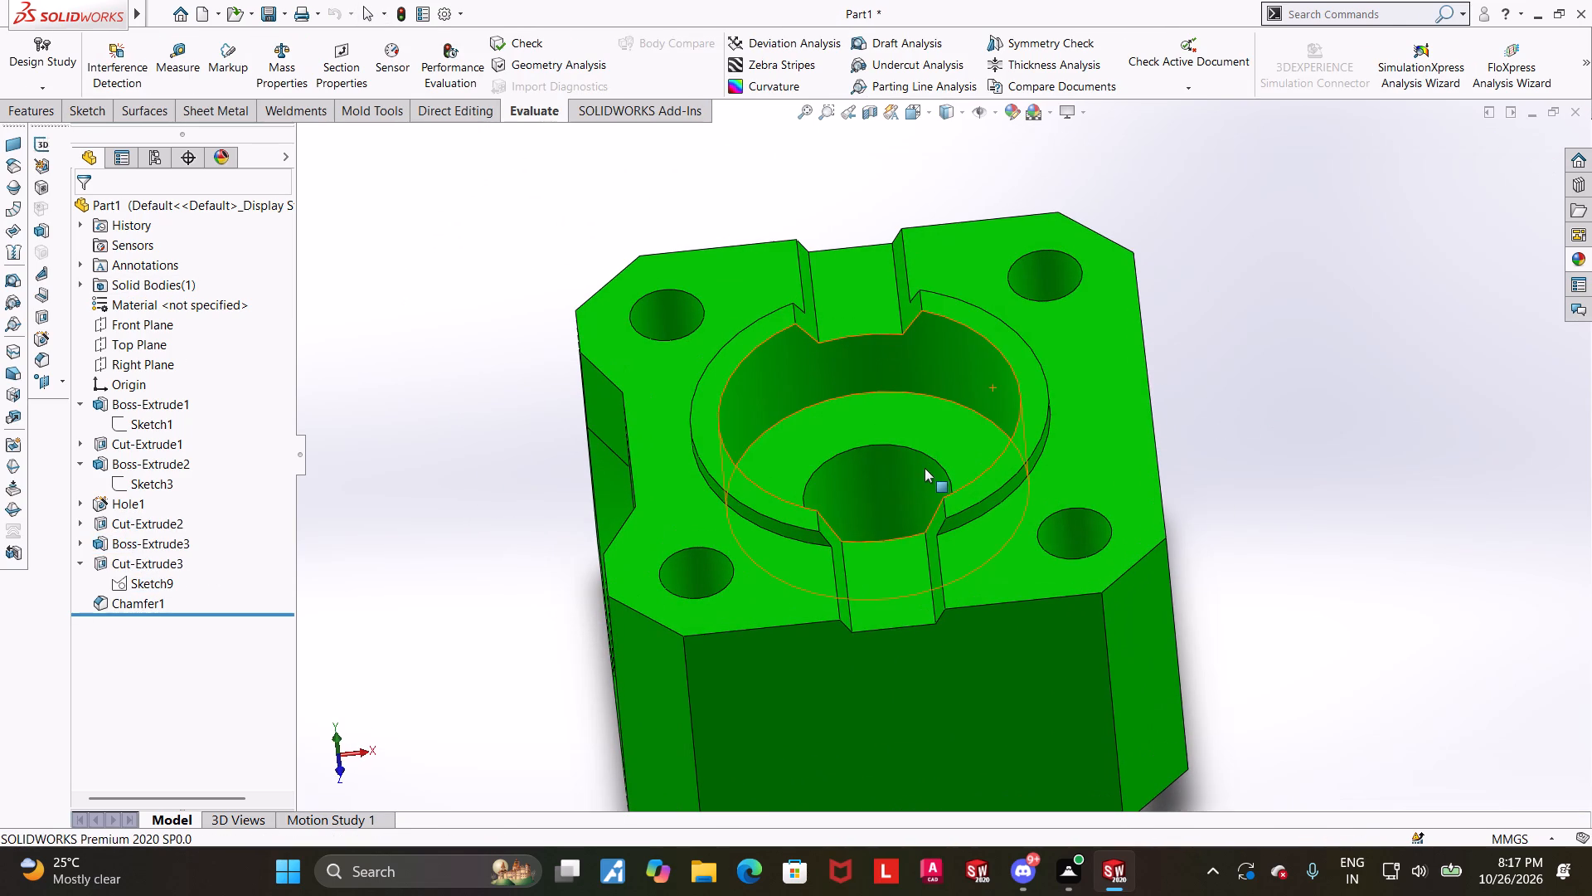
{"action": "middle_click_drag", "start_coordinate": [896, 443], "coordinate": [896, 451]}
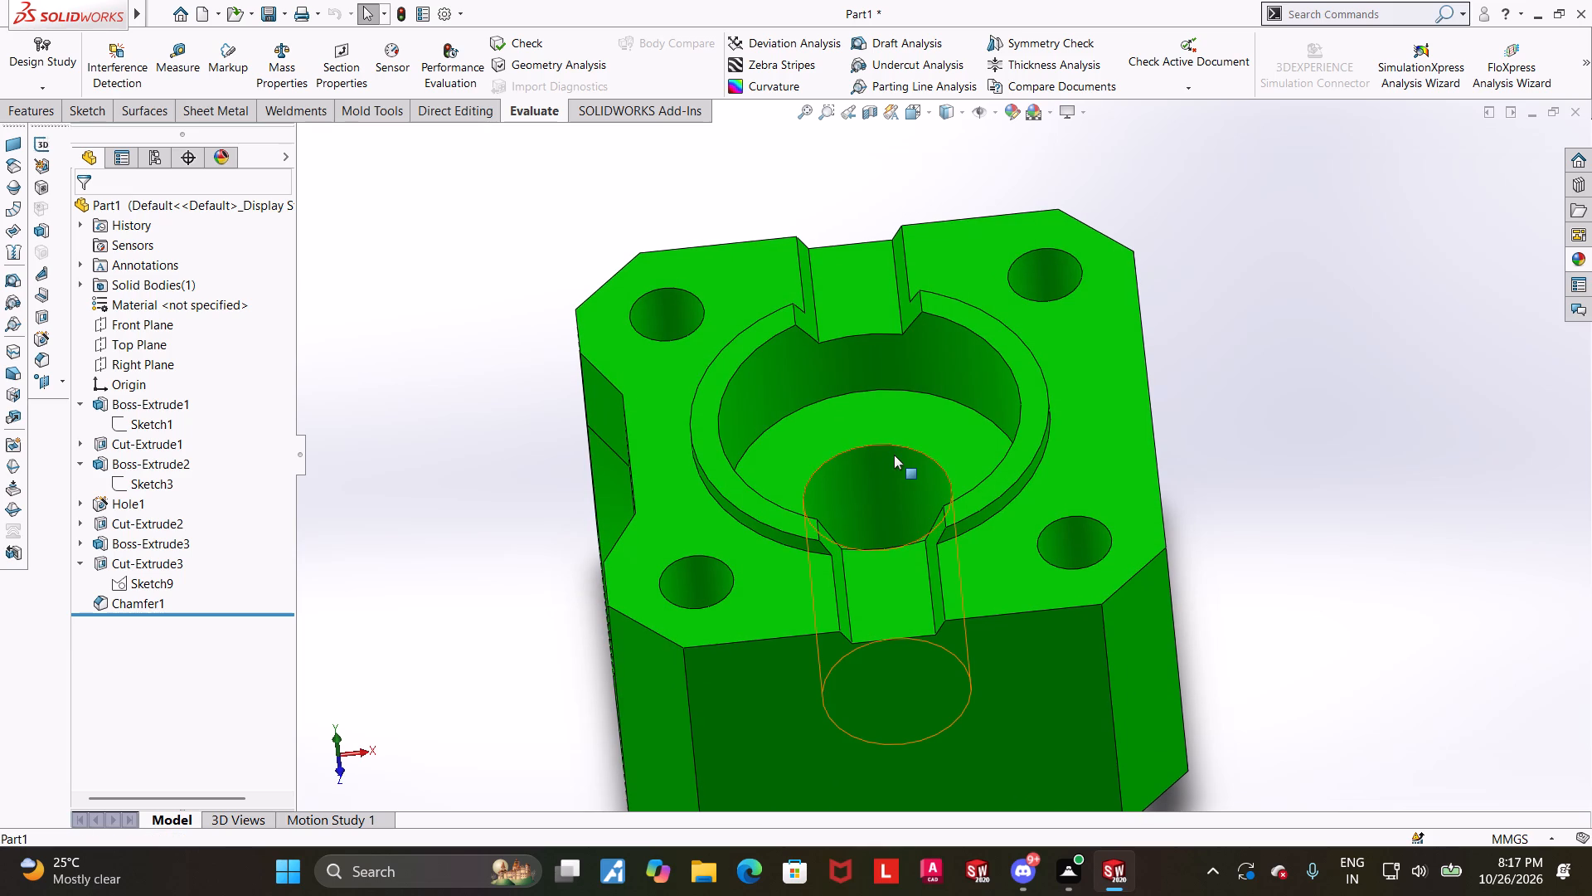
{"action": "scroll", "coordinate": [1007, 571], "scroll_direction": "up", "scroll_amount": 2}
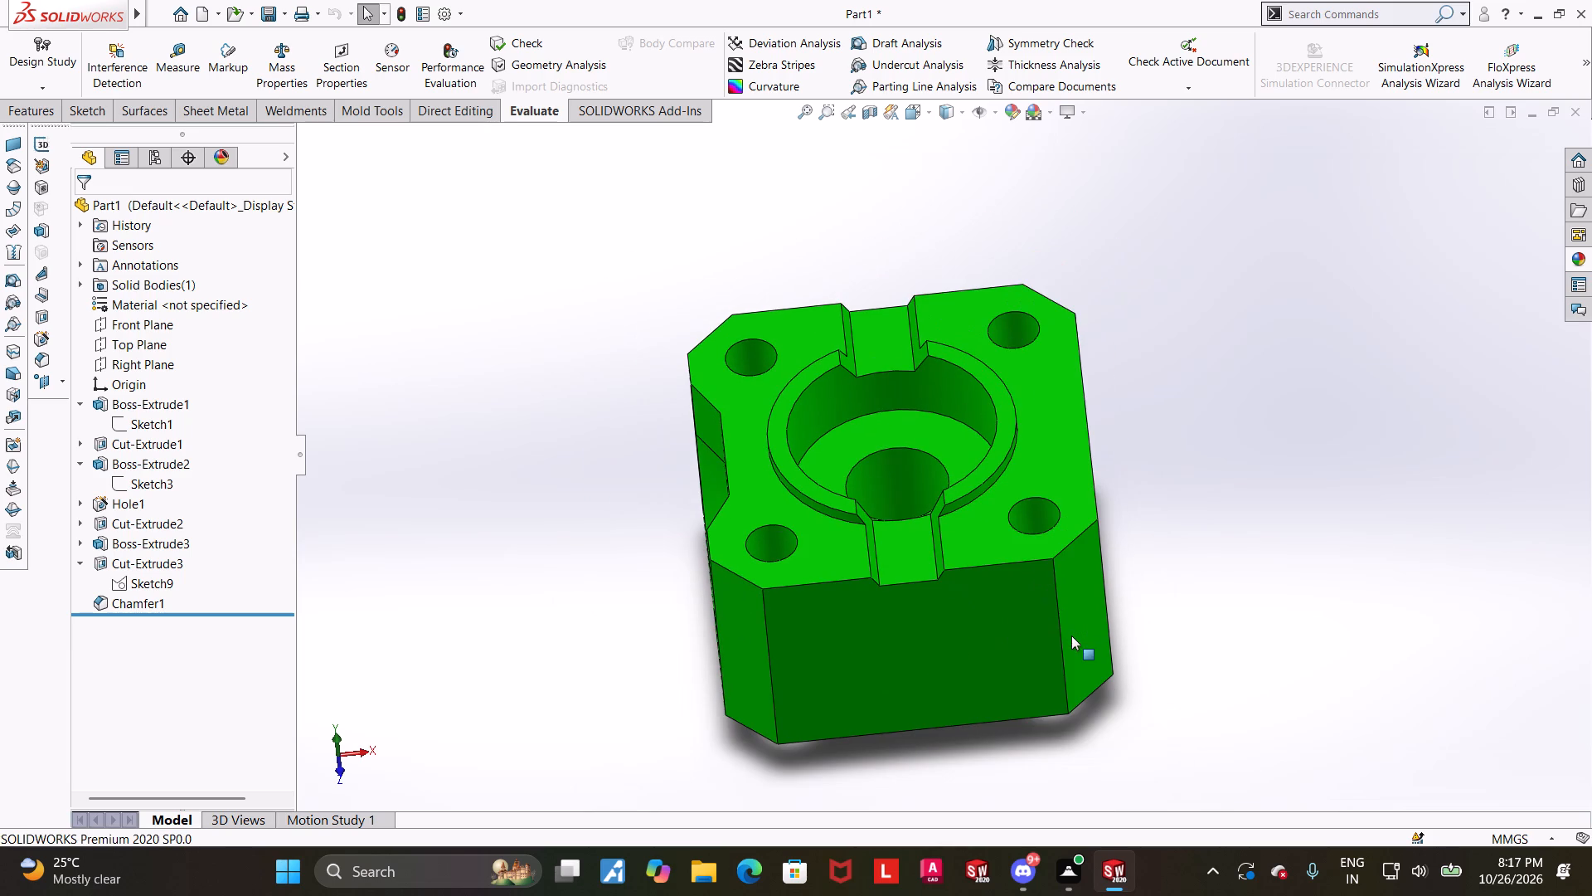
{"action": "scroll", "coordinate": [1071, 635], "scroll_direction": "down", "scroll_amount": 1}
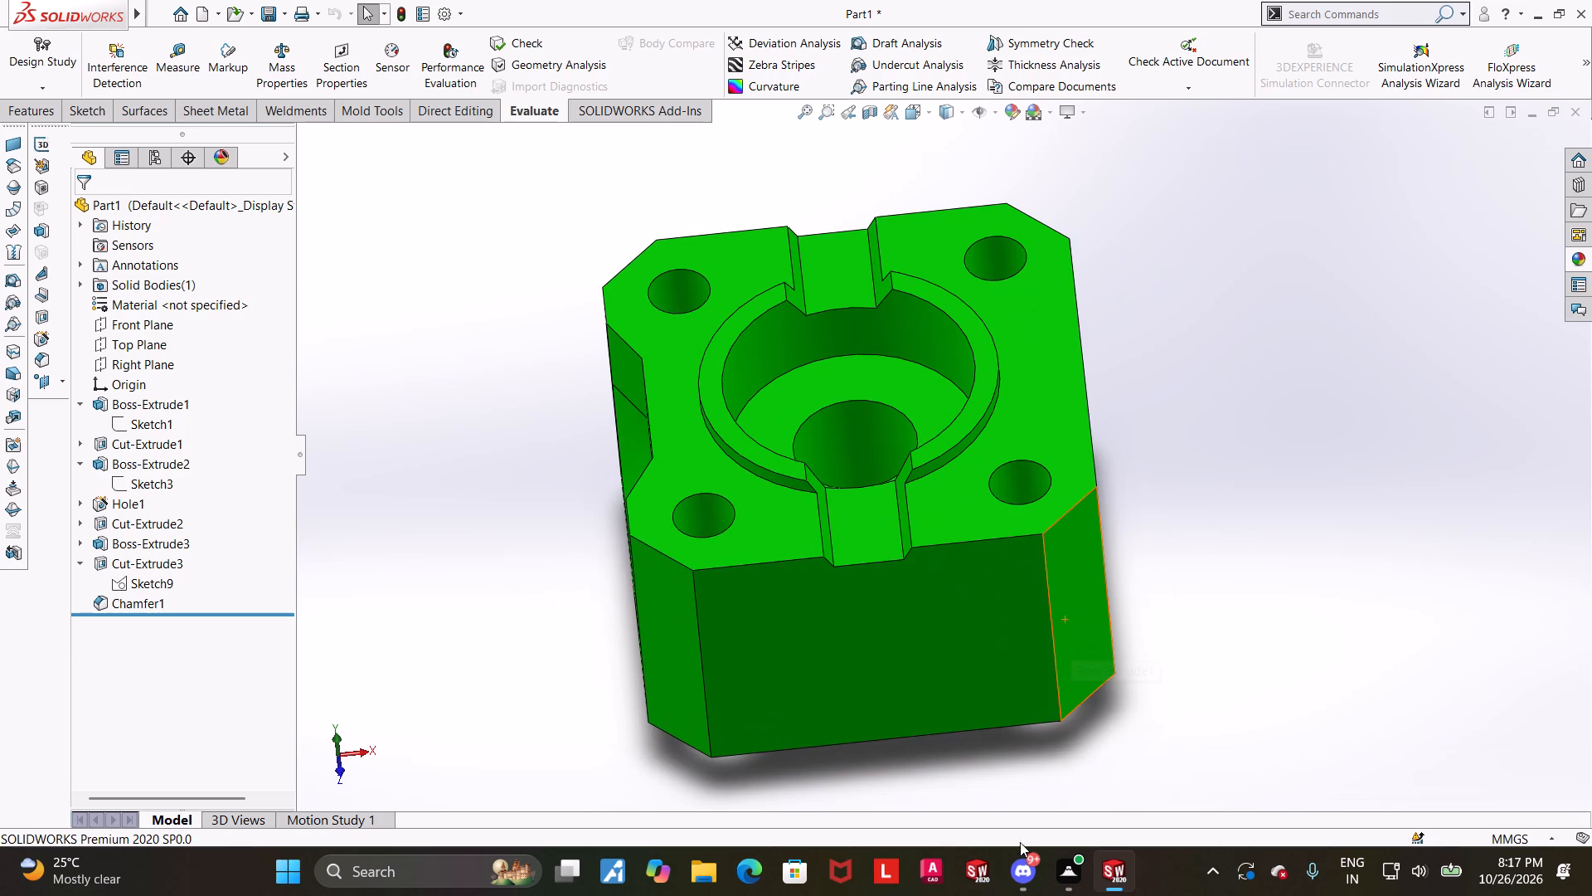
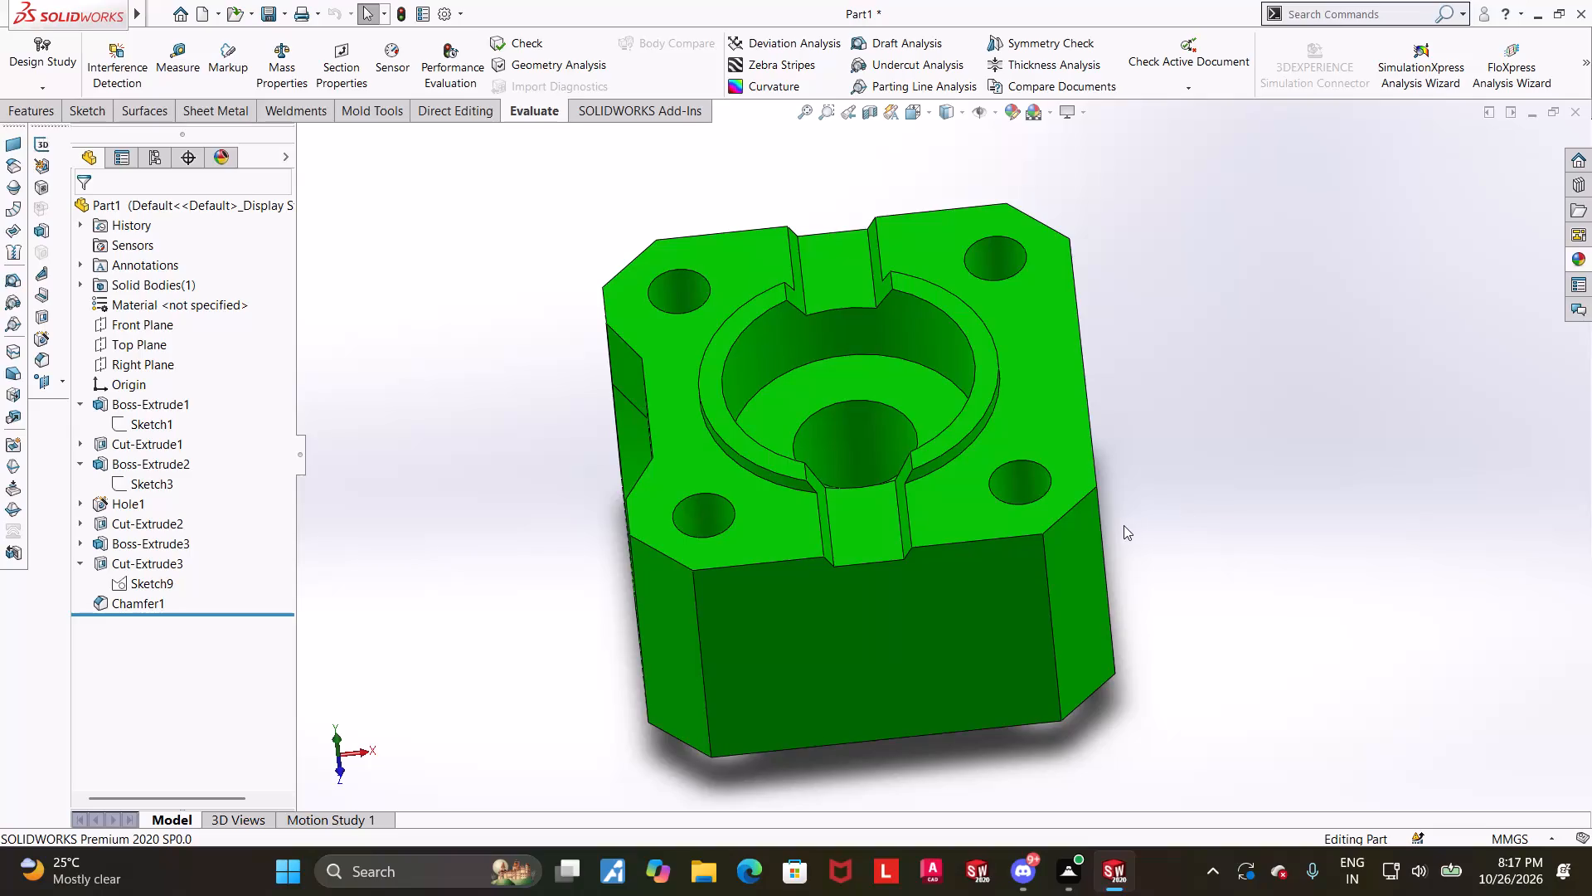
Examine the chamfered side recess and the block's top features from several angles.
{"action": "middle_click_drag", "start_coordinate": [1120, 506], "coordinate": [1245, 373]}
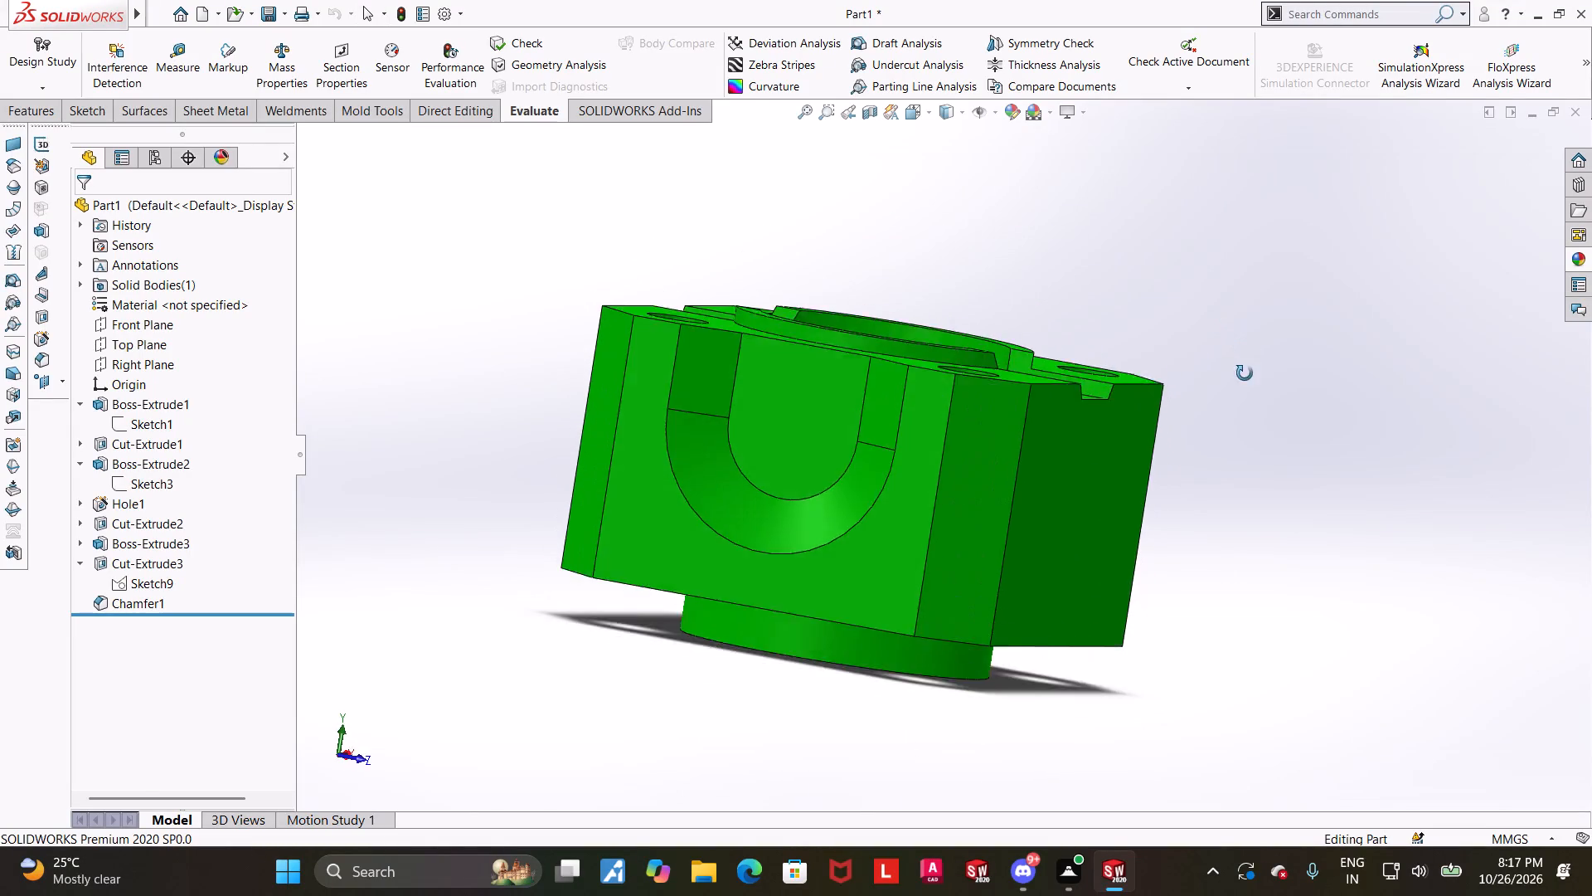
{"action": "middle_click_drag", "start_coordinate": [1245, 373], "coordinate": [1275, 406]}
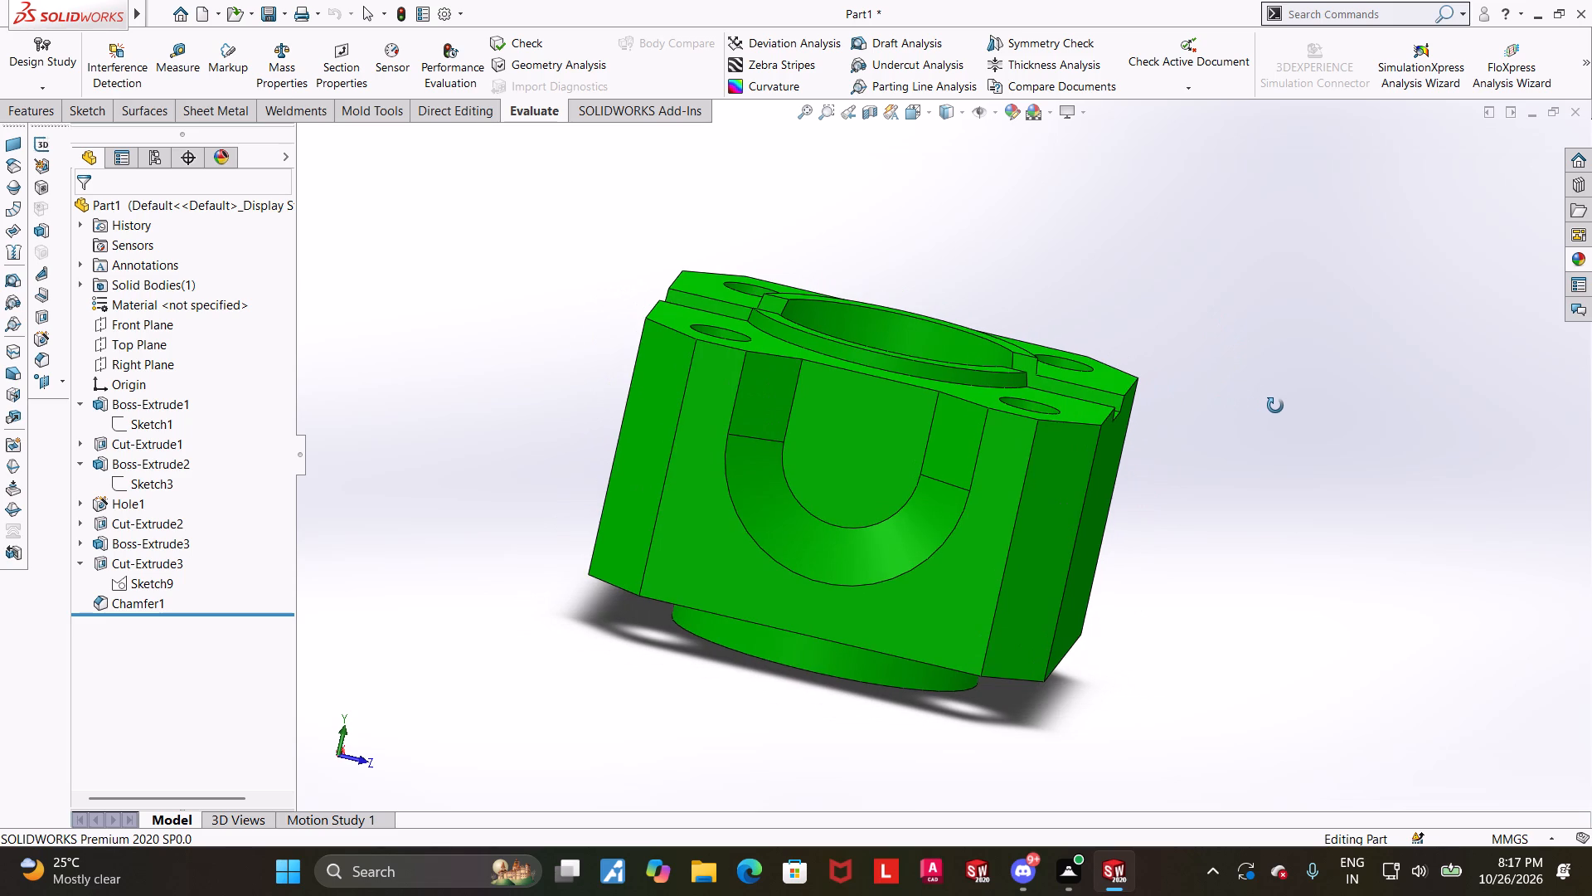
{"action": "middle_click_drag", "start_coordinate": [1275, 406], "coordinate": [1138, 472]}
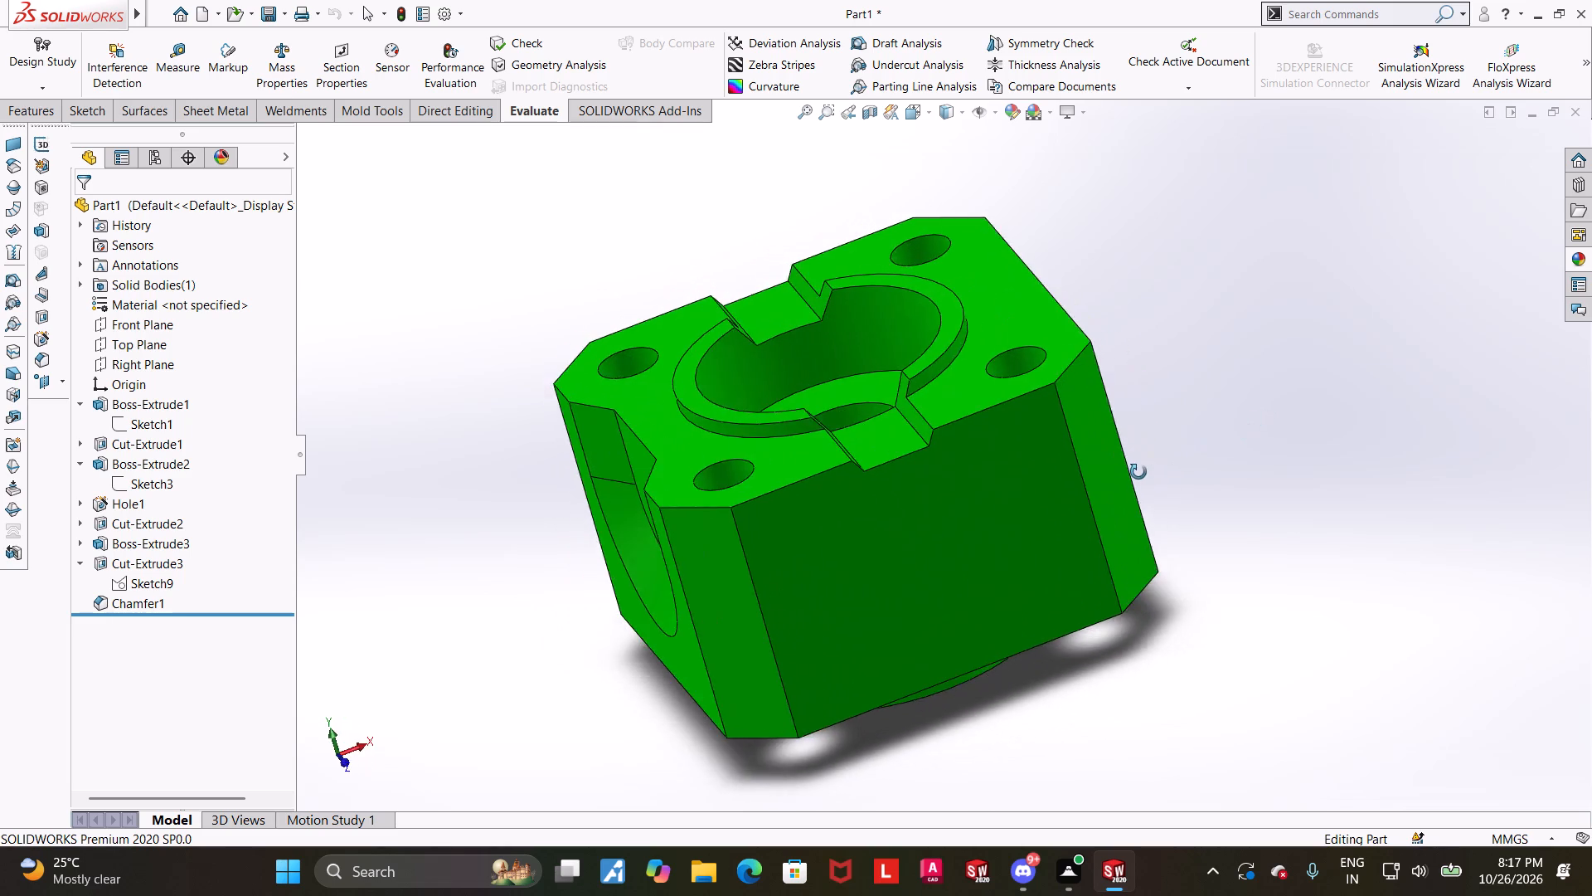
{"action": "middle_click_drag", "start_coordinate": [1138, 472], "coordinate": [1184, 448]}
{"action": "scroll", "coordinate": [1053, 378], "scroll_direction": "down", "scroll_amount": 2}
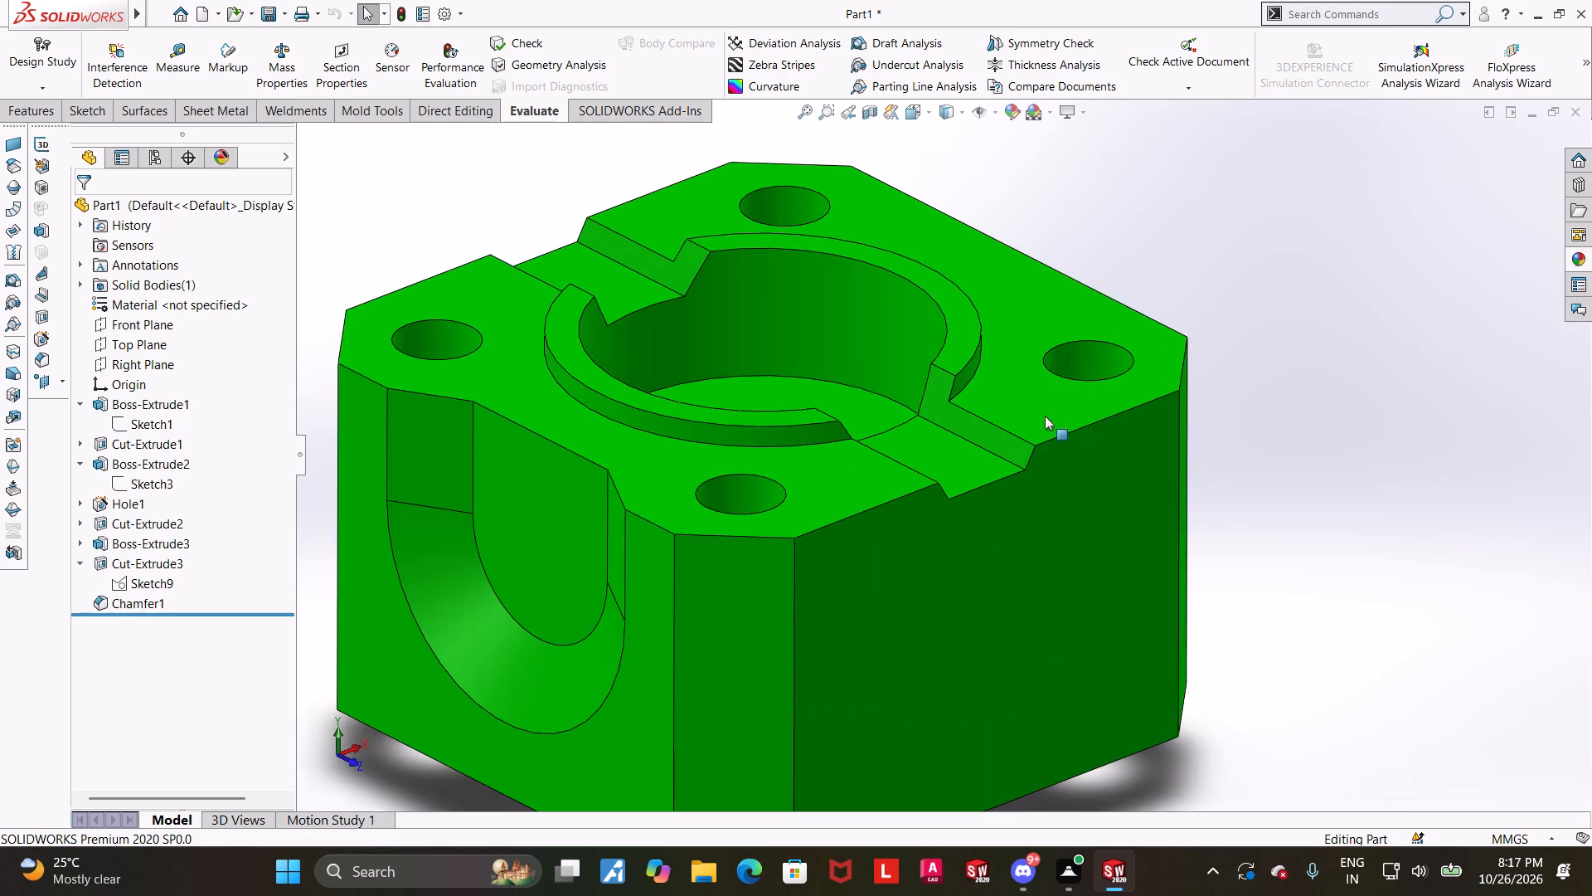
{"action": "middle_click_drag", "start_coordinate": [1082, 455], "coordinate": [1070, 467]}
{"action": "scroll", "coordinate": [1070, 467], "scroll_direction": "down", "scroll_amount": 1}
{"action": "scroll", "coordinate": [1069, 450], "scroll_direction": "up", "scroll_amount": 1}
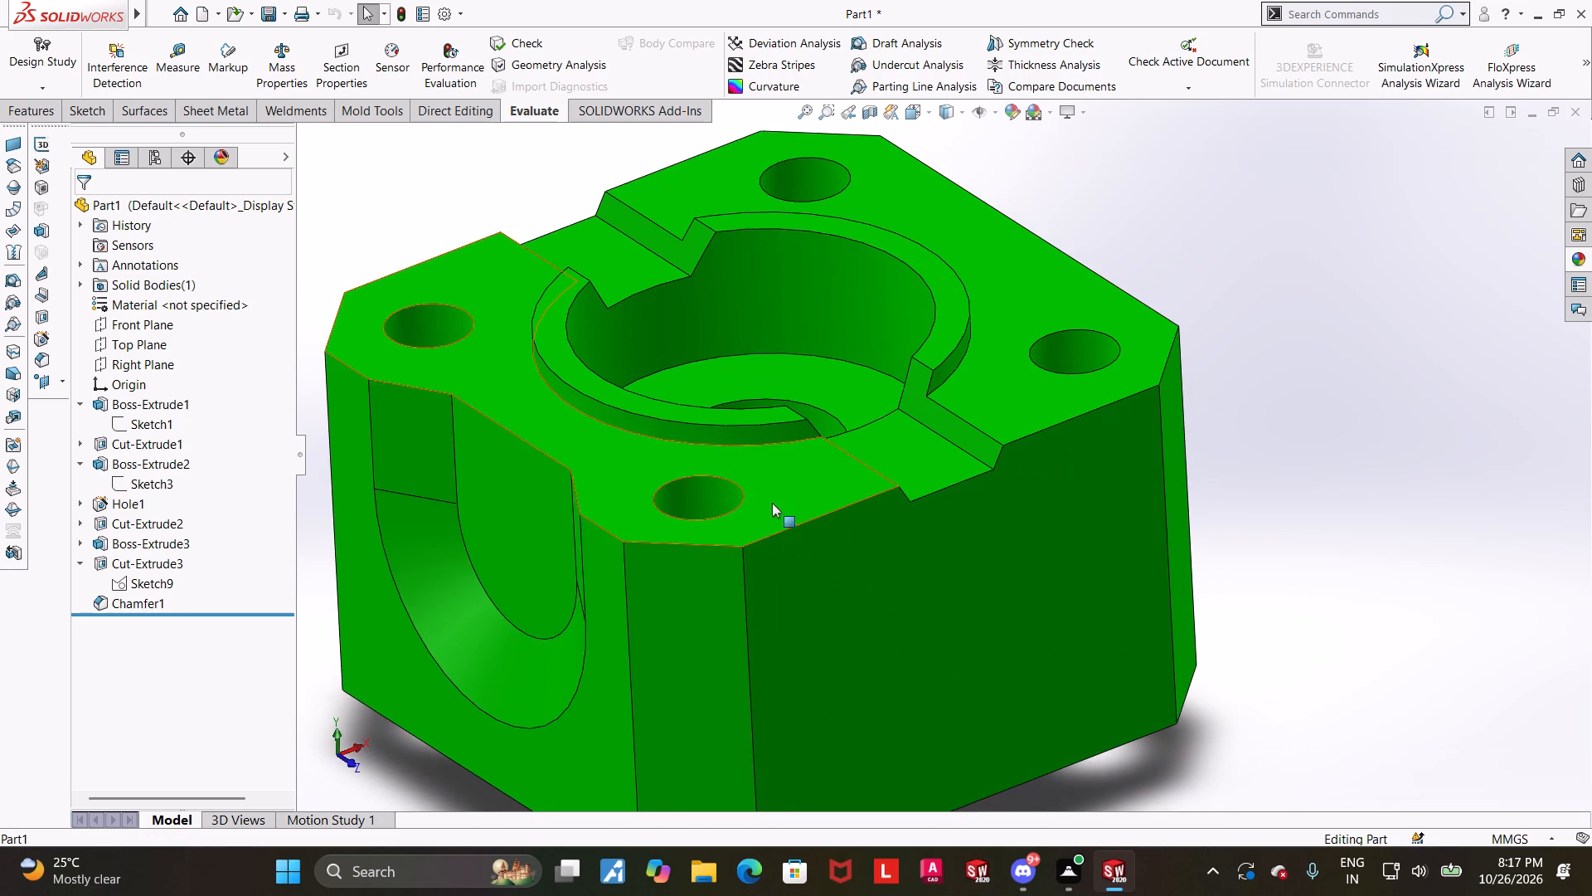
{"action": "scroll", "coordinate": [760, 525], "scroll_direction": "up", "scroll_amount": 3}
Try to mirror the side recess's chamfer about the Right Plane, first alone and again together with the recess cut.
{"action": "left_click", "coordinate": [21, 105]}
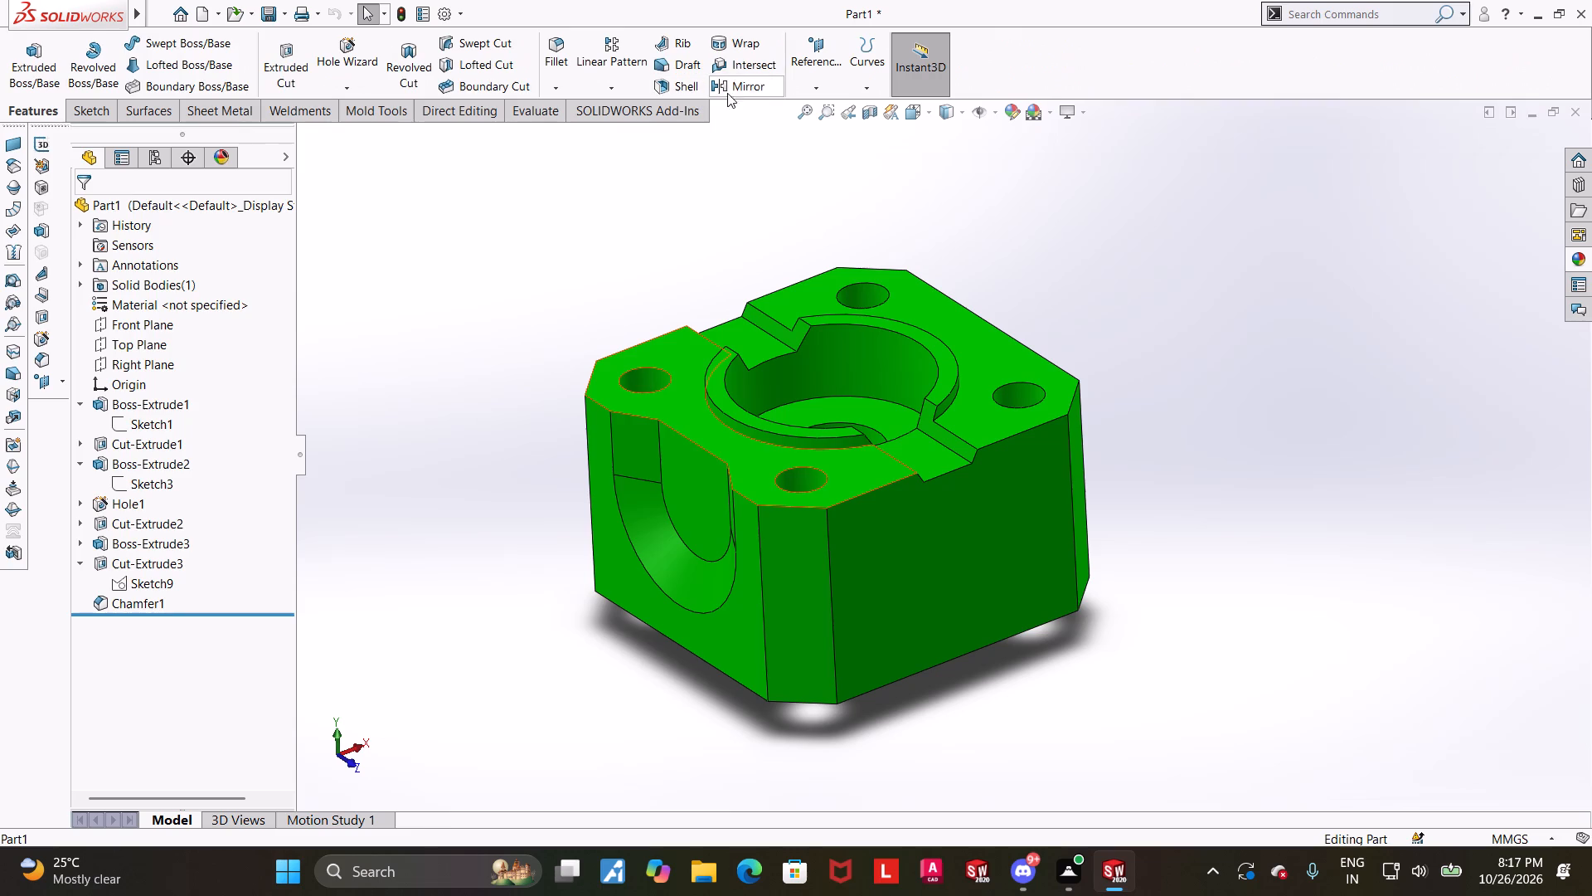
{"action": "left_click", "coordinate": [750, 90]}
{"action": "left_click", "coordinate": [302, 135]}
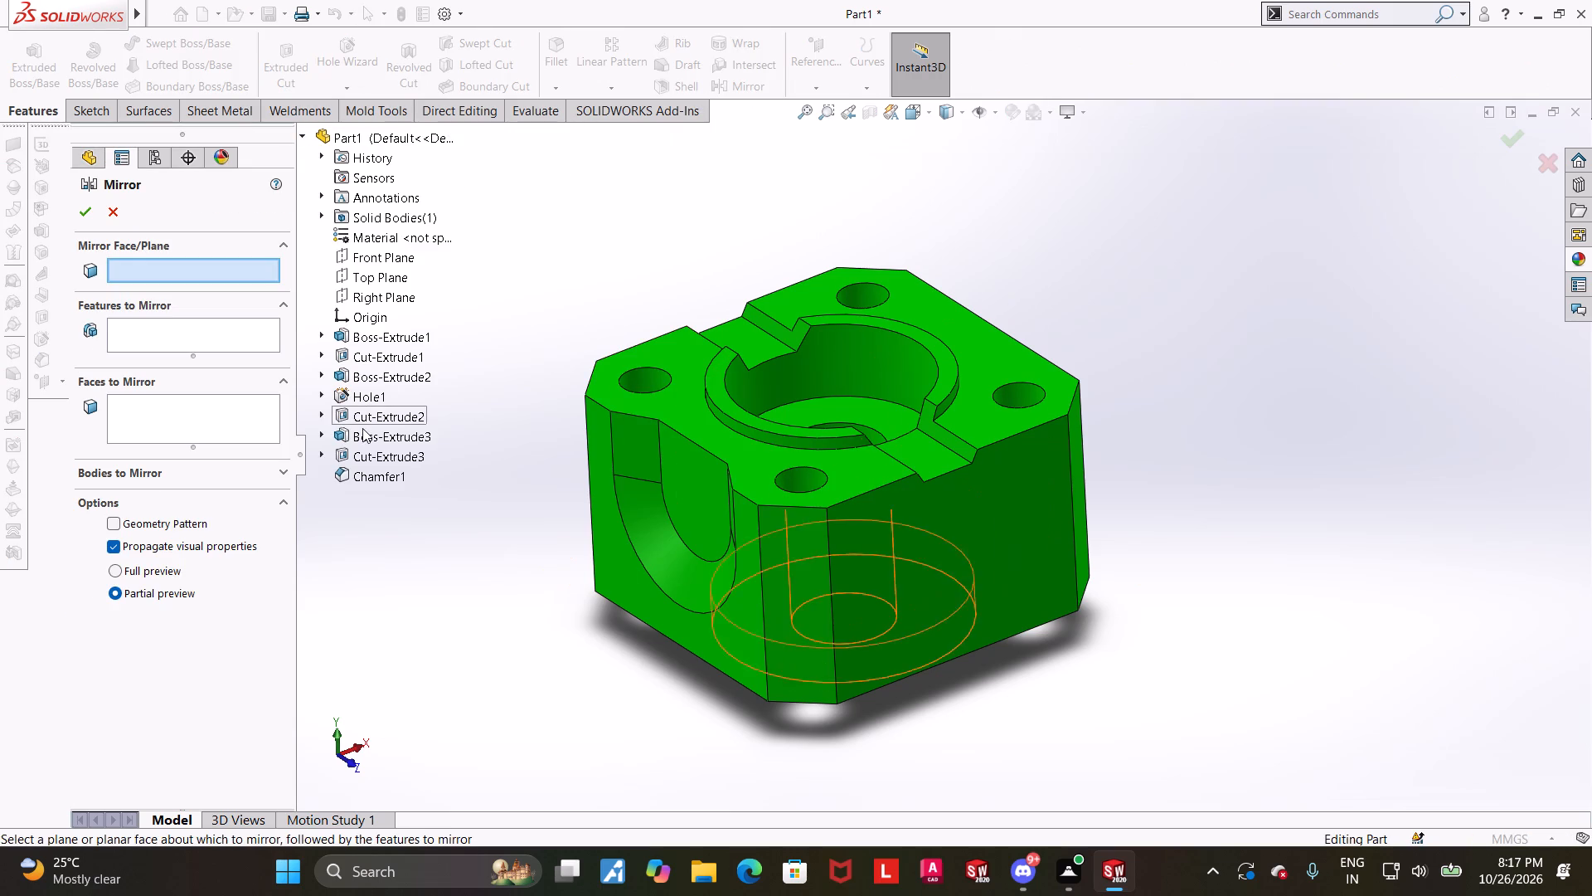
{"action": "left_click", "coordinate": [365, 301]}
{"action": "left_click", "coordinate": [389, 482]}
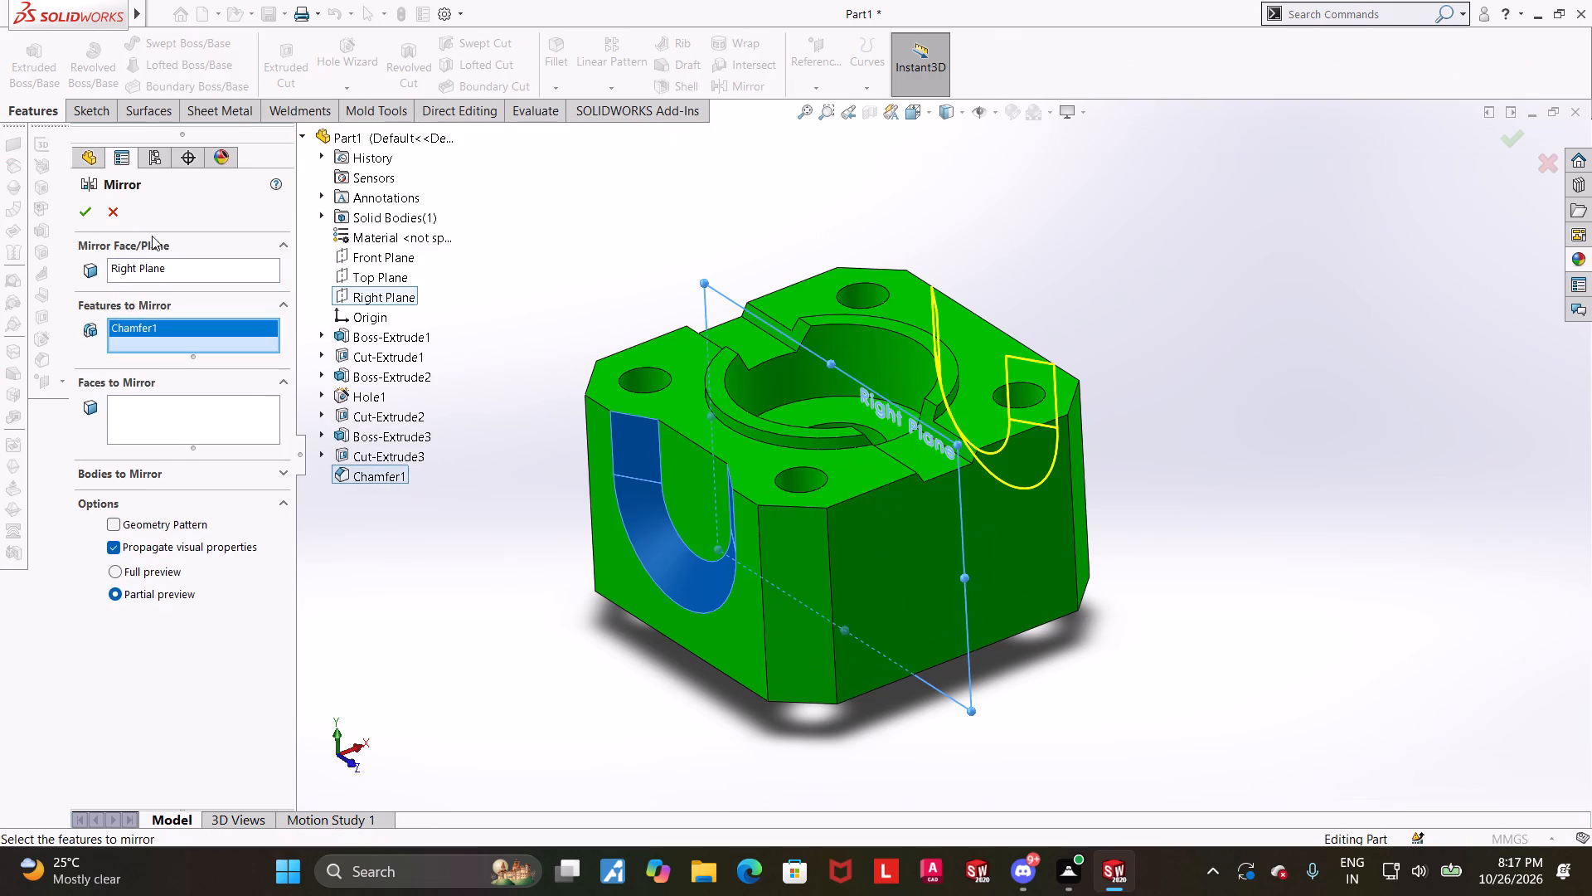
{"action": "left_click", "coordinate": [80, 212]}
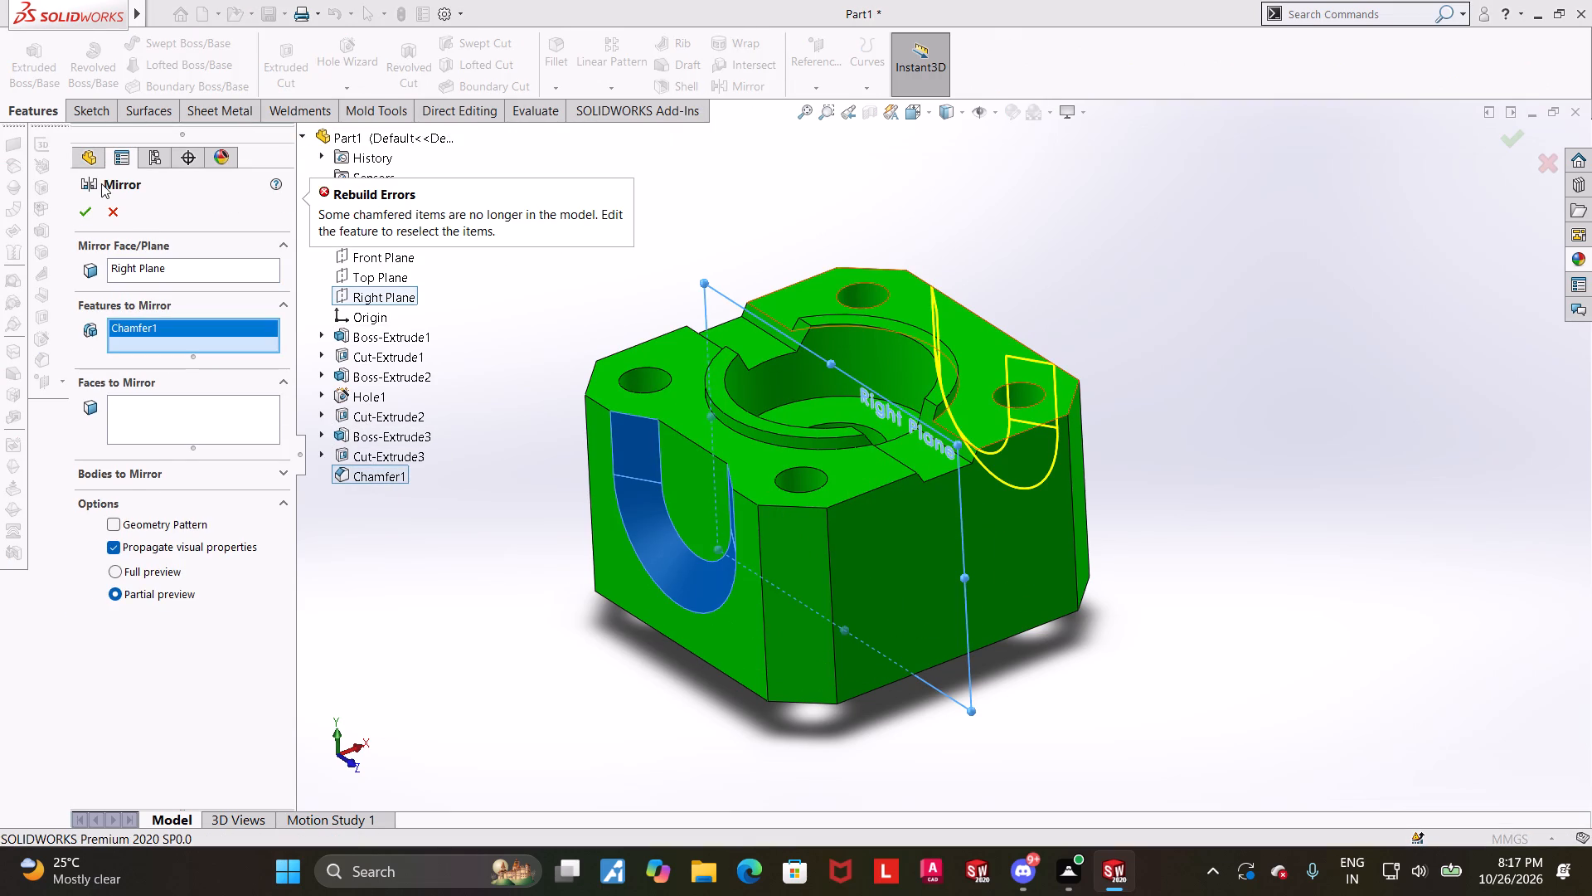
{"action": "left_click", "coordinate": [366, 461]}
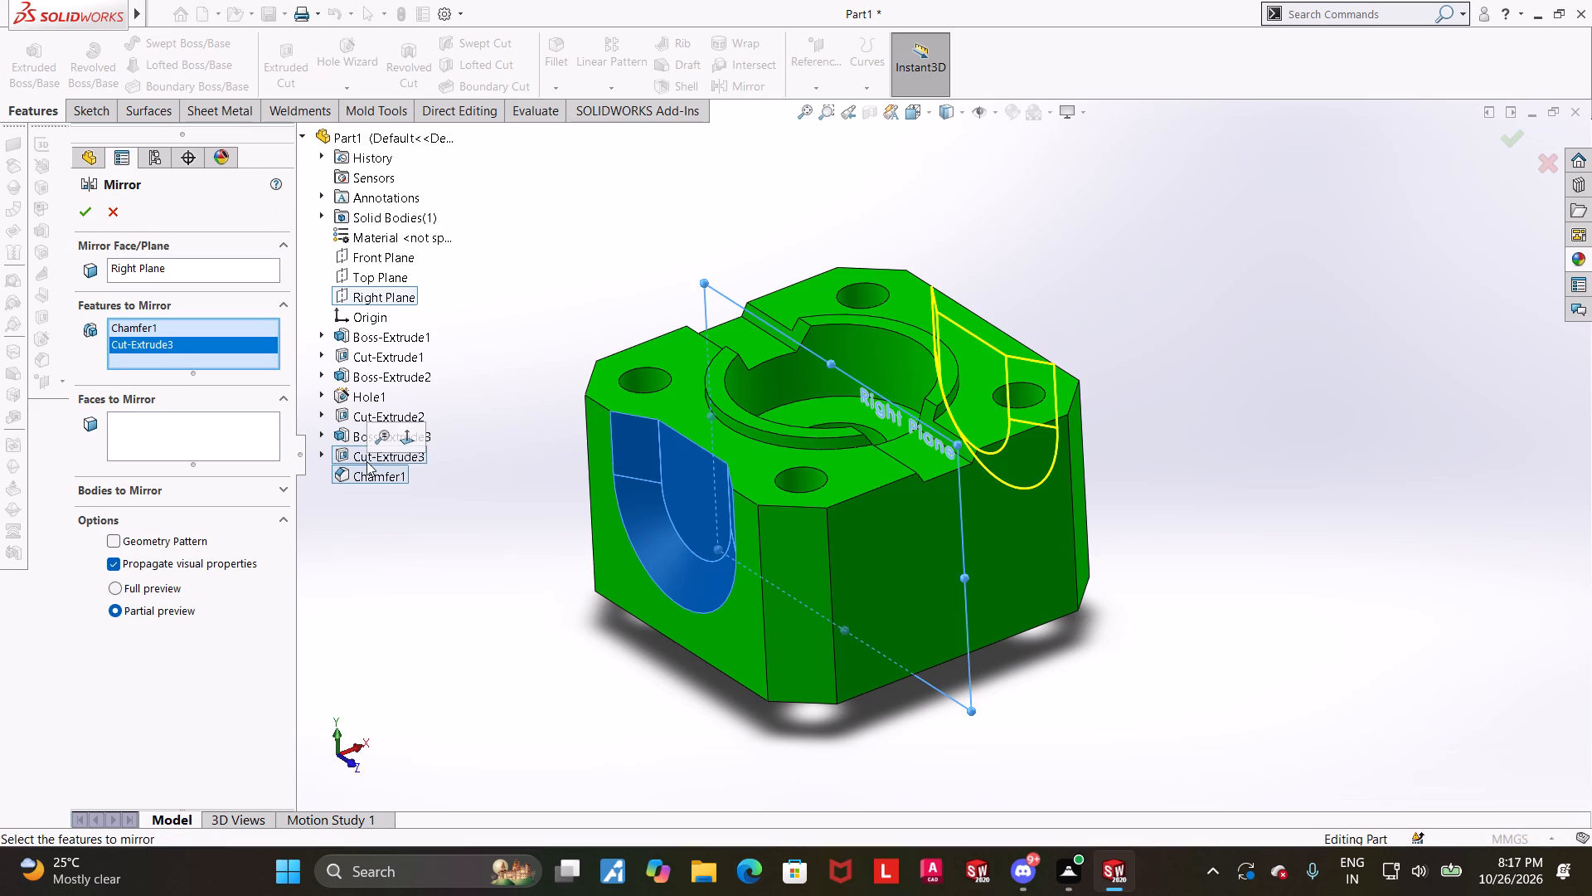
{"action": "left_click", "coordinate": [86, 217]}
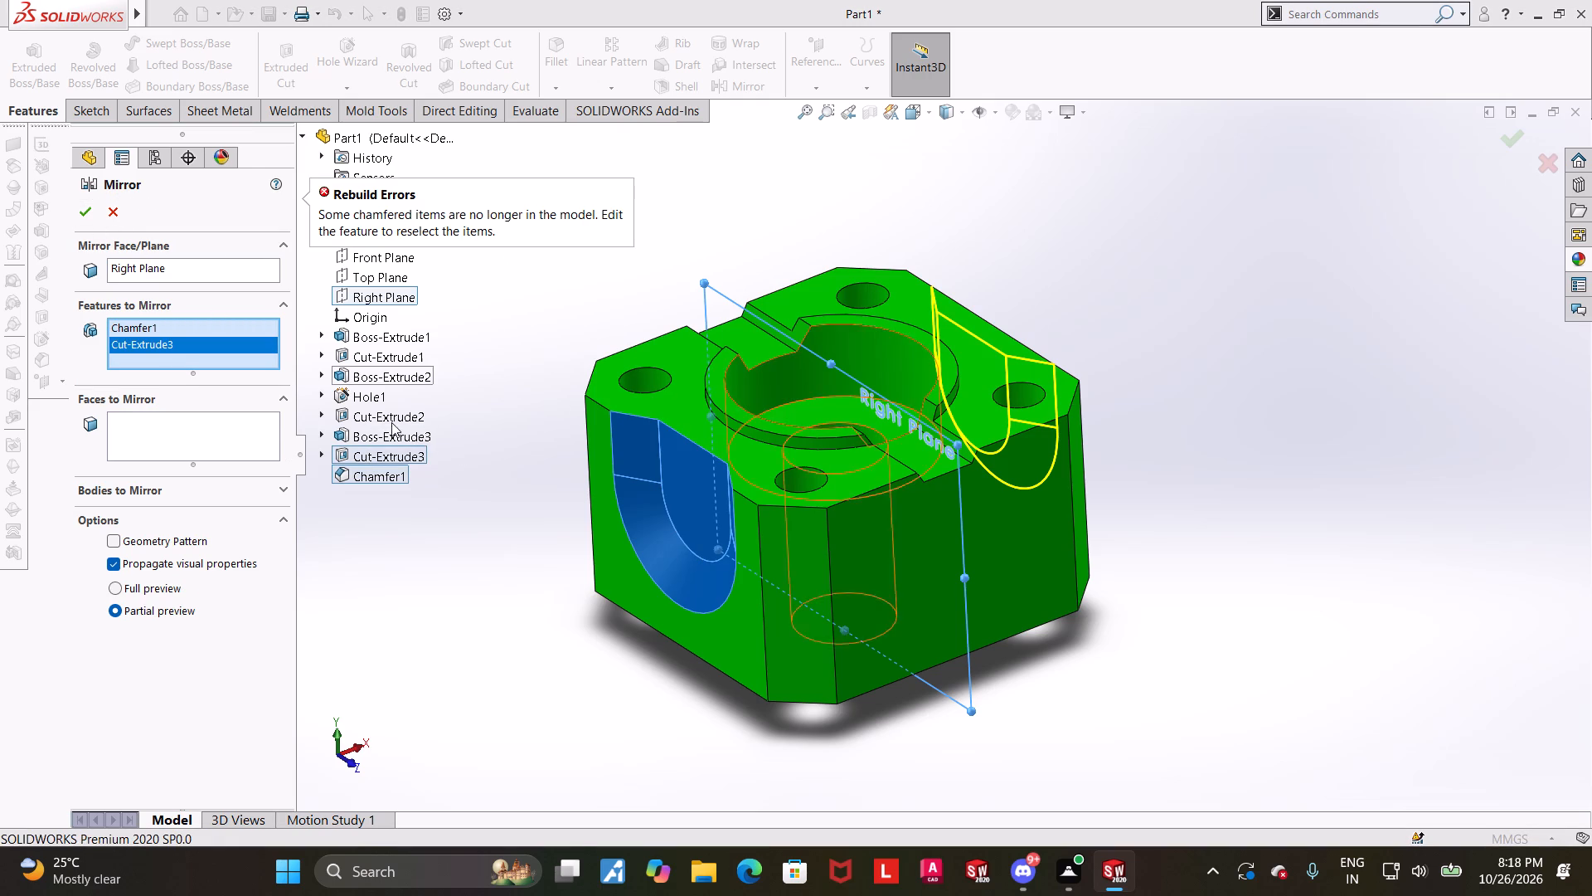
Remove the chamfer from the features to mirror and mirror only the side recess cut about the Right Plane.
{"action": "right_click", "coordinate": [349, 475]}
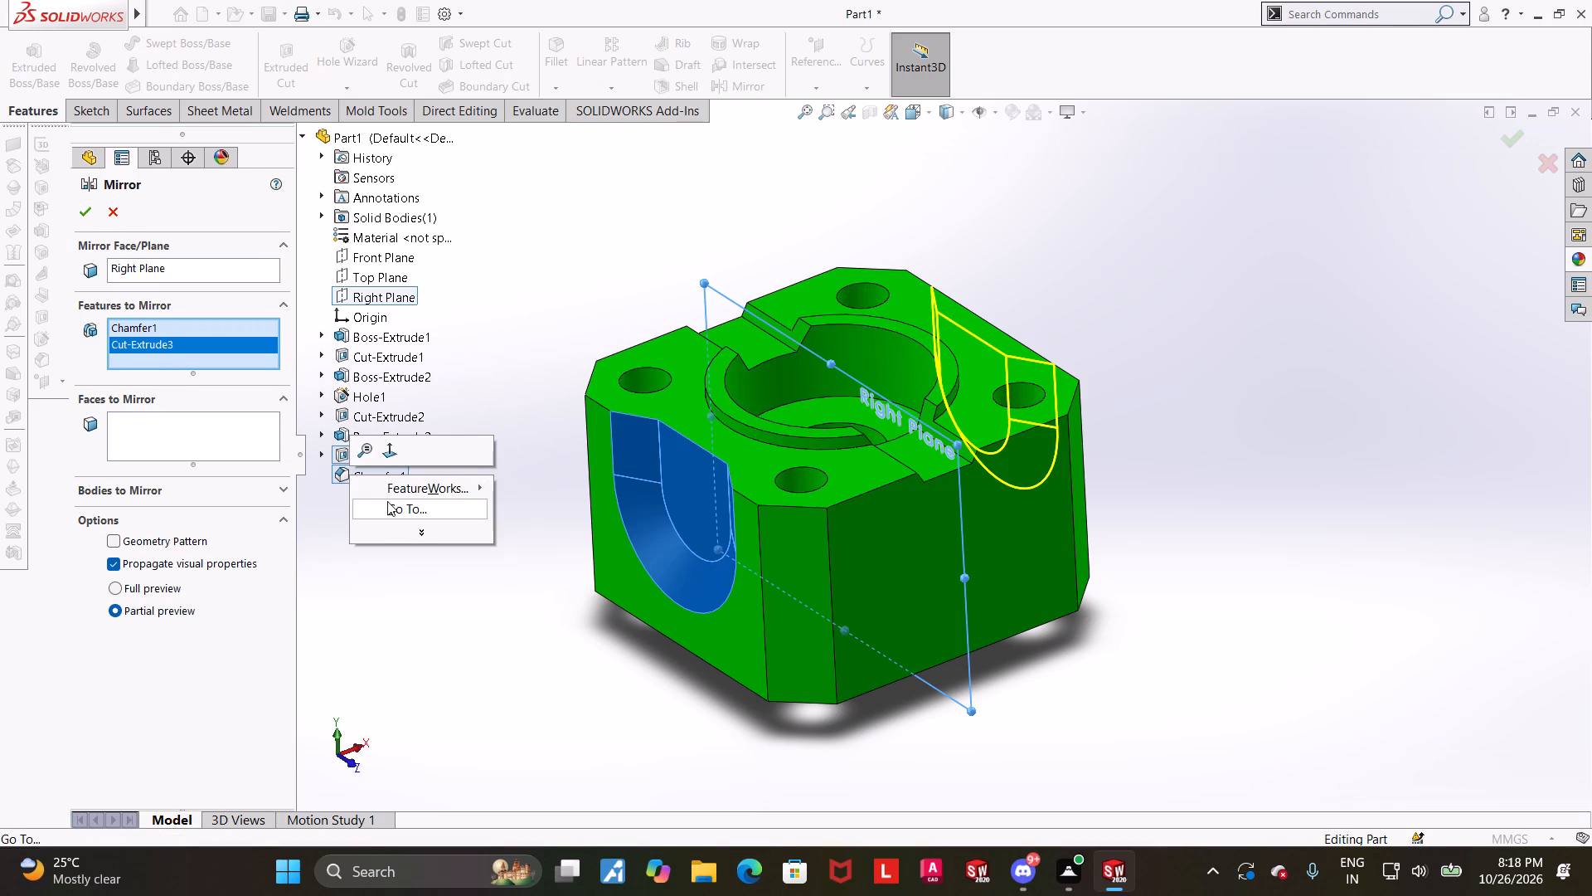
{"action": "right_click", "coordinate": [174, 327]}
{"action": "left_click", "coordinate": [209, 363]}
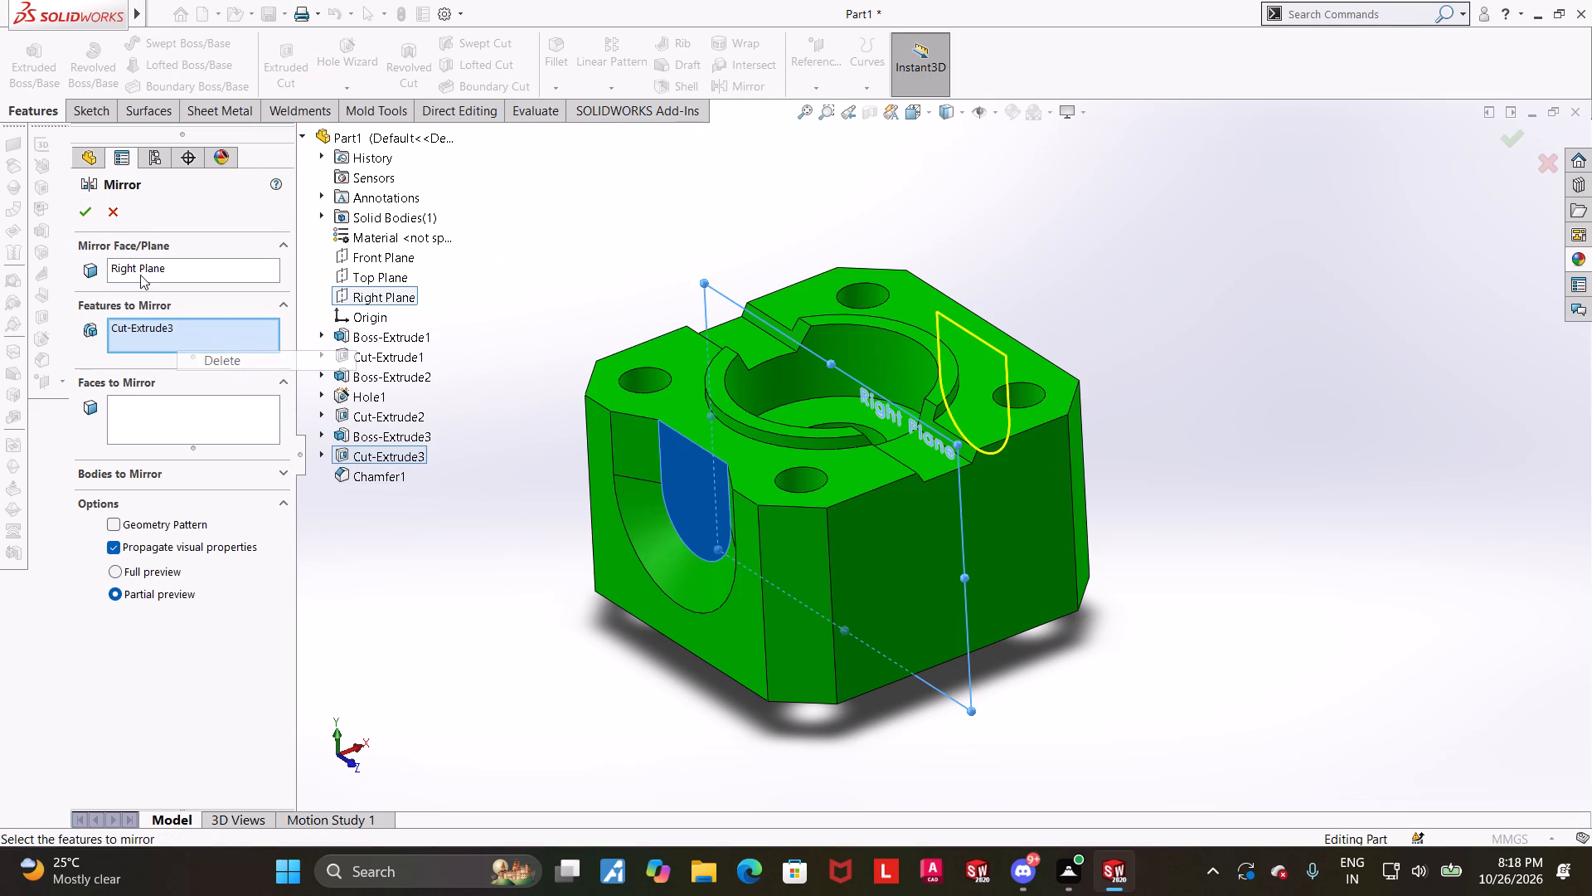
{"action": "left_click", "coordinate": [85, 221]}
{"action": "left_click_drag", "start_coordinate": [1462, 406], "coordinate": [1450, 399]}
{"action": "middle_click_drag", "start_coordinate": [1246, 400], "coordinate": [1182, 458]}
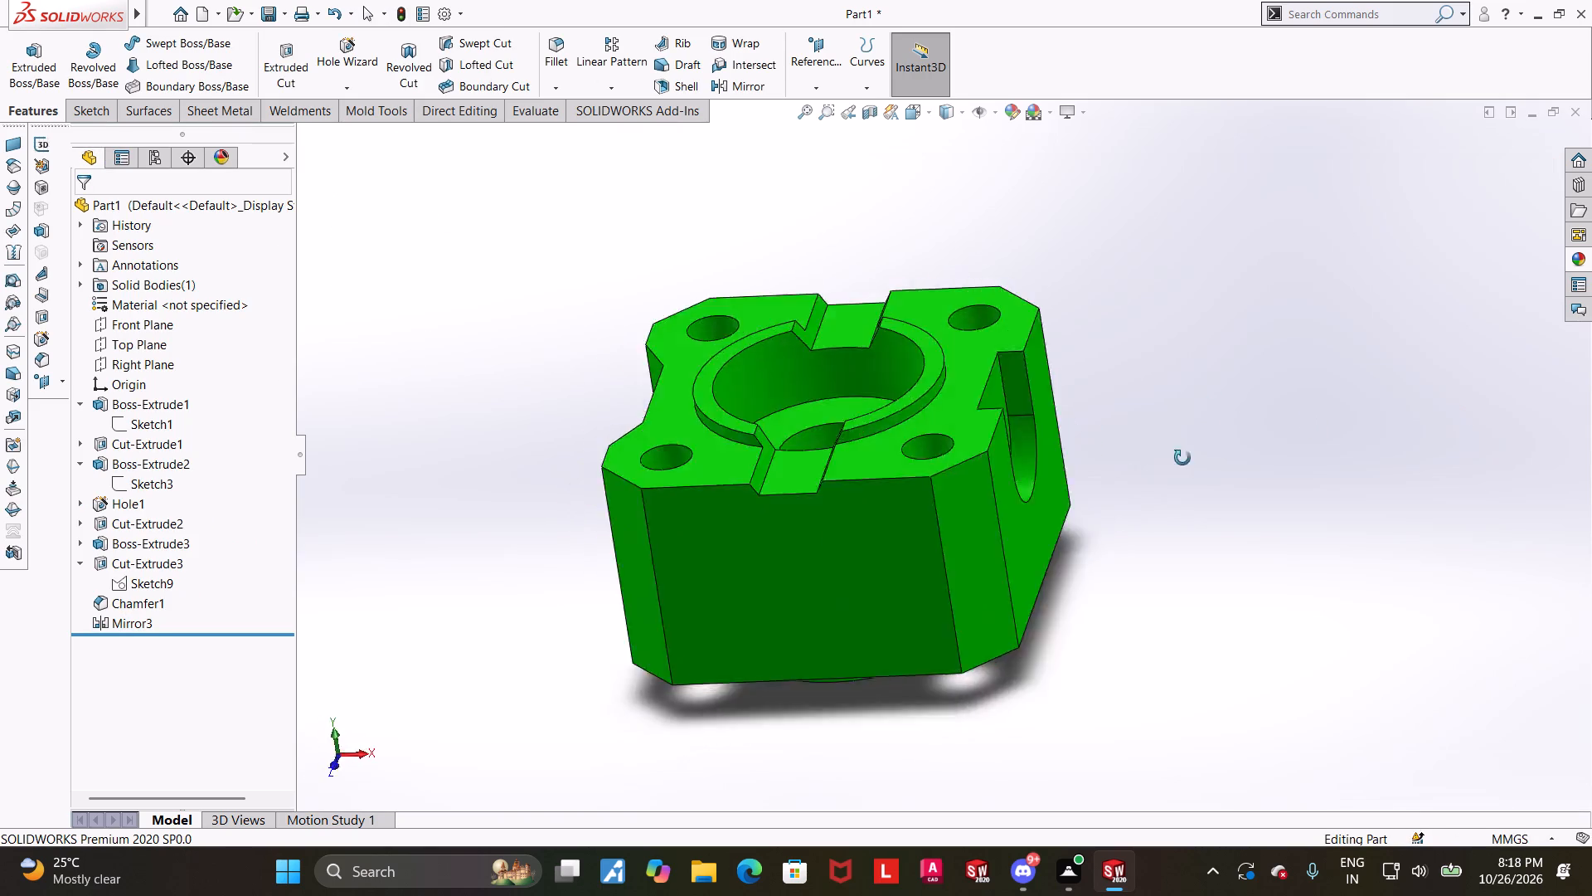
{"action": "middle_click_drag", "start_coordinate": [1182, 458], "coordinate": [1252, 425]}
Delete the chamfer from the original side recess.
{"action": "right_click", "coordinate": [113, 594]}
{"action": "left_click", "coordinate": [145, 626]}
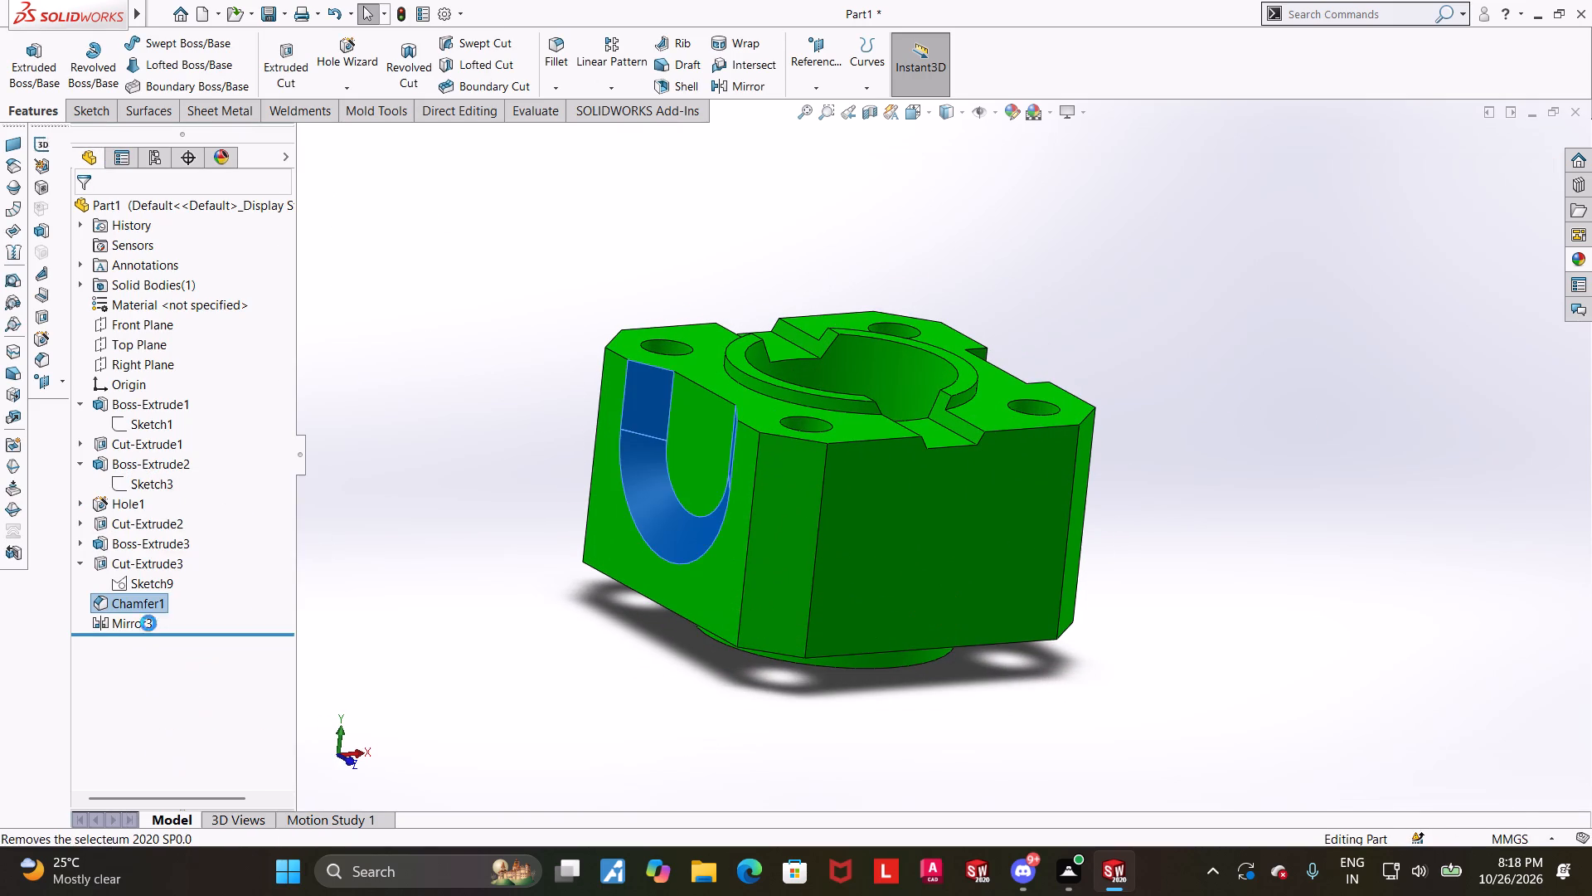
{"action": "left_click", "coordinate": [900, 329]}
{"action": "left_click", "coordinate": [1313, 416]}
Start a circular pattern with the raised ring's inner circular edge as its rotation axis and no features selected yet.
{"action": "middle_click_drag", "start_coordinate": [1274, 418], "coordinate": [1149, 433]}
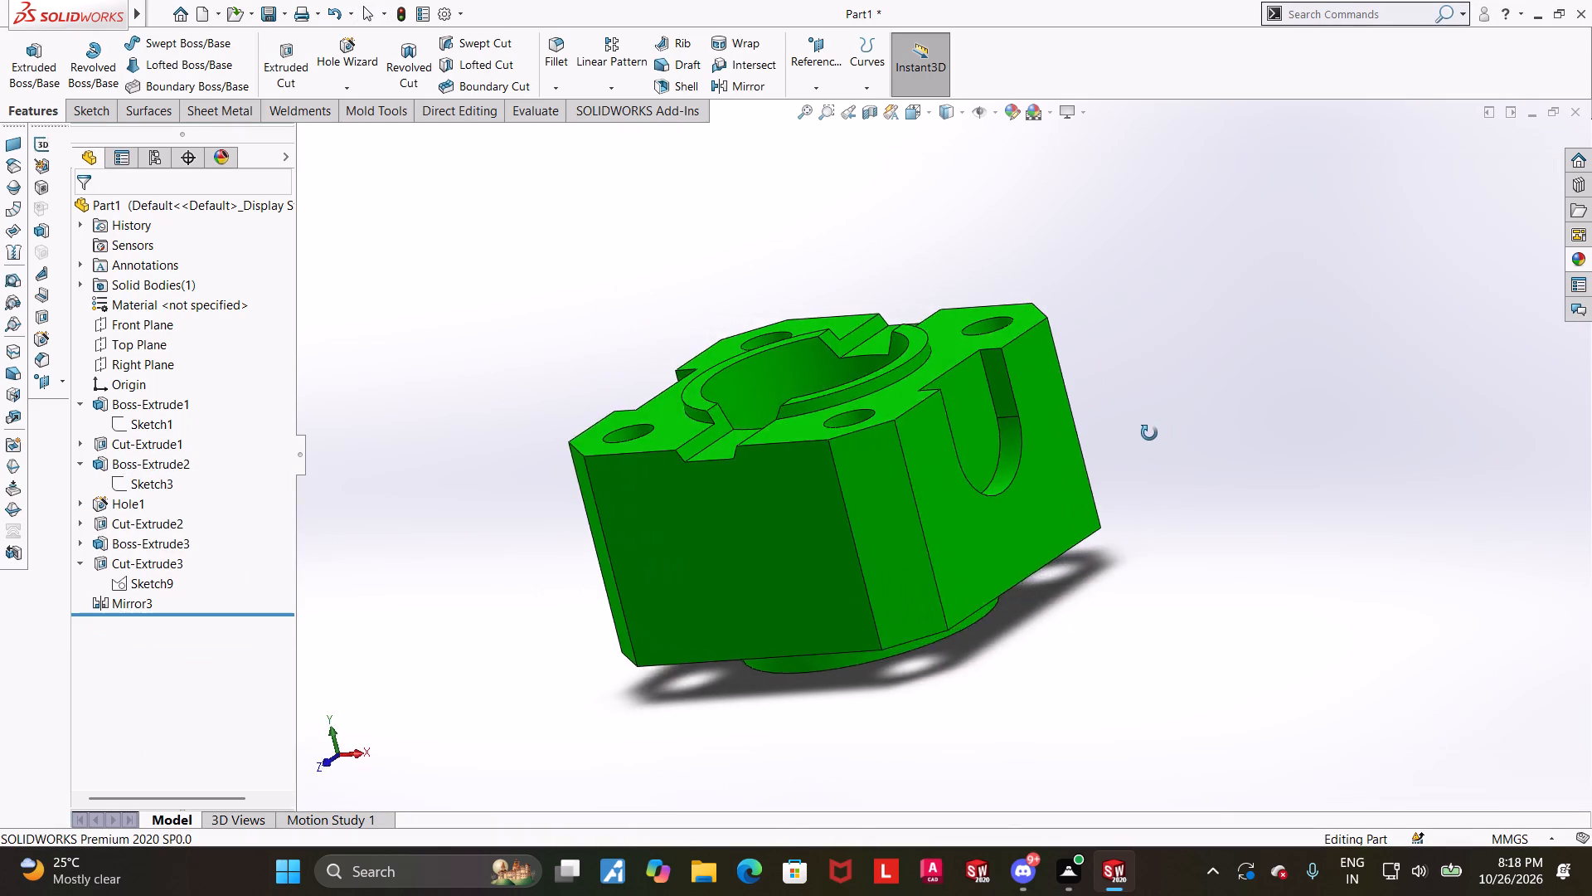
{"action": "middle_click_drag", "start_coordinate": [1149, 433], "coordinate": [1209, 424]}
{"action": "middle_click_drag", "start_coordinate": [1211, 420], "coordinate": [1214, 463]}
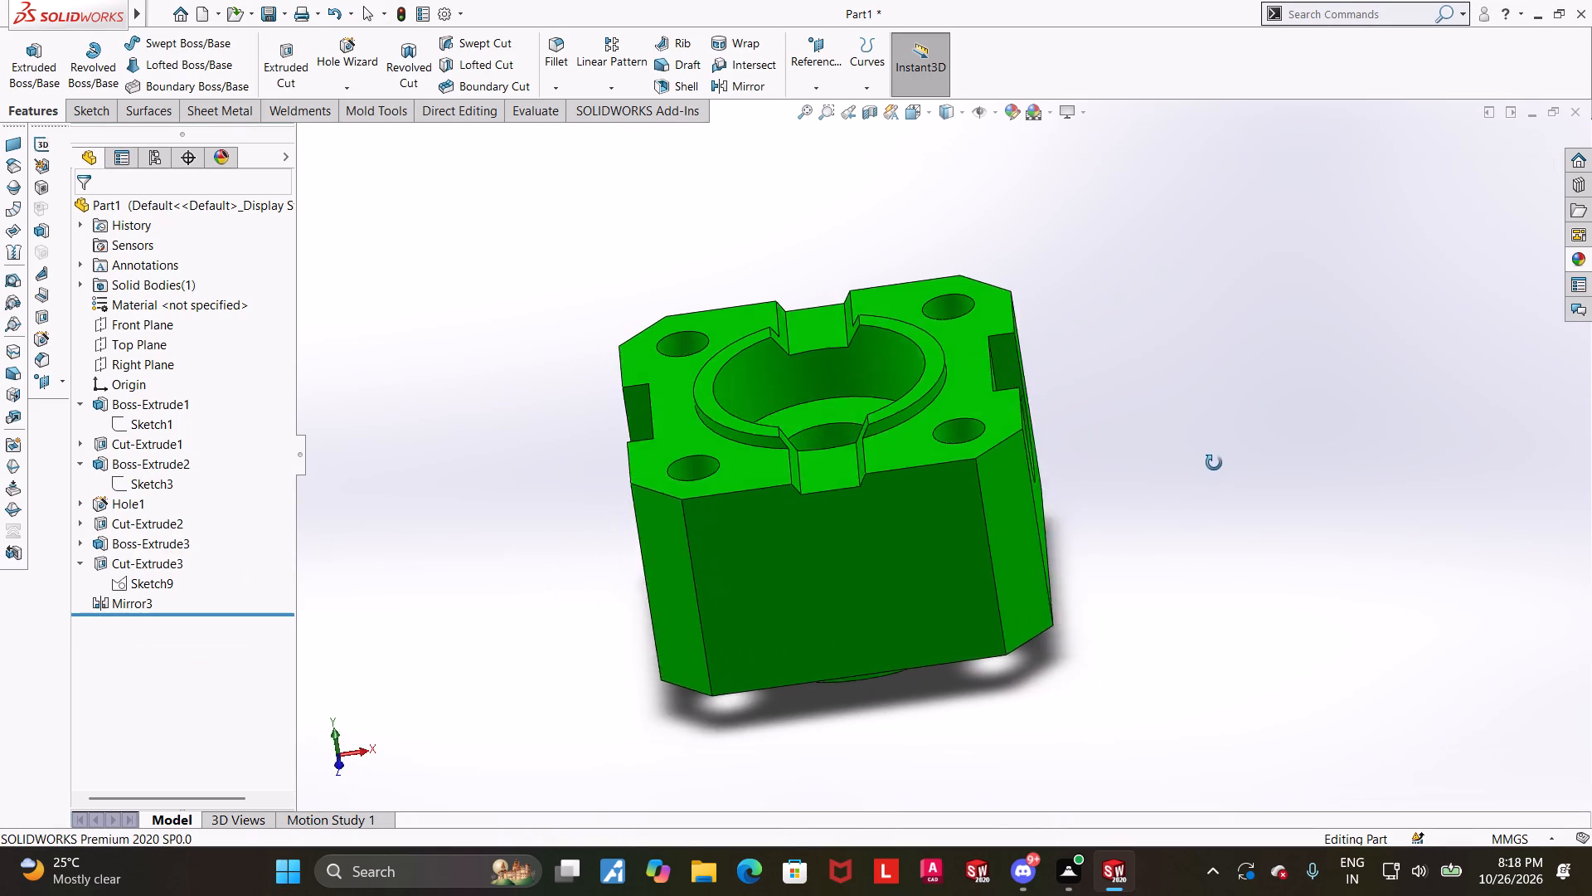
{"action": "middle_click_drag", "start_coordinate": [1214, 463], "coordinate": [1221, 548]}
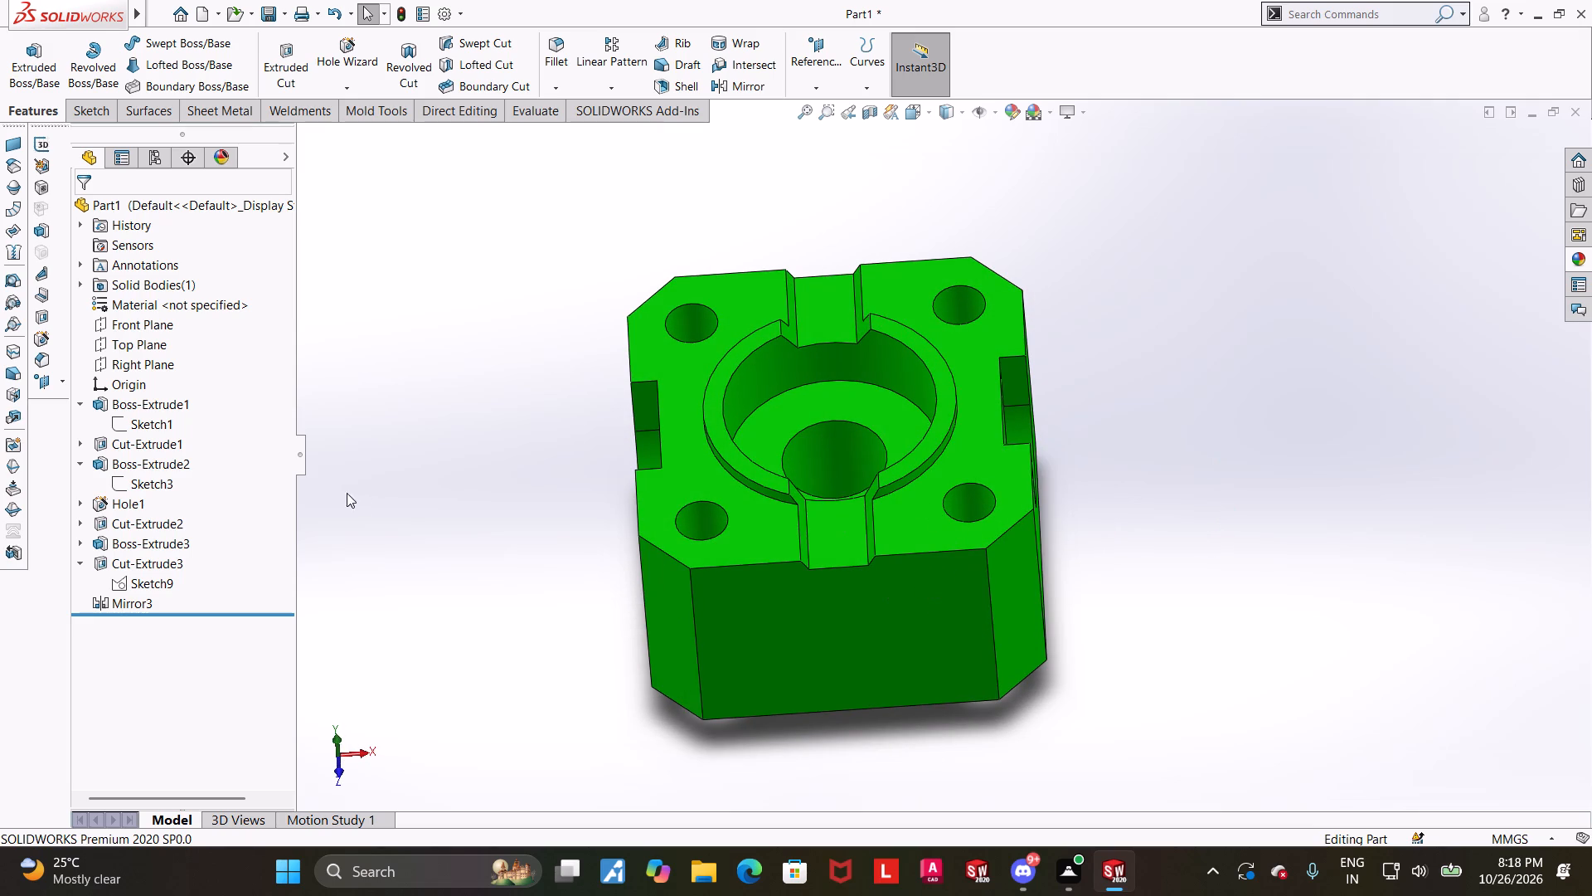
{"action": "middle_click_drag", "start_coordinate": [341, 500], "coordinate": [353, 510]}
{"action": "left_click", "coordinate": [636, 89]}
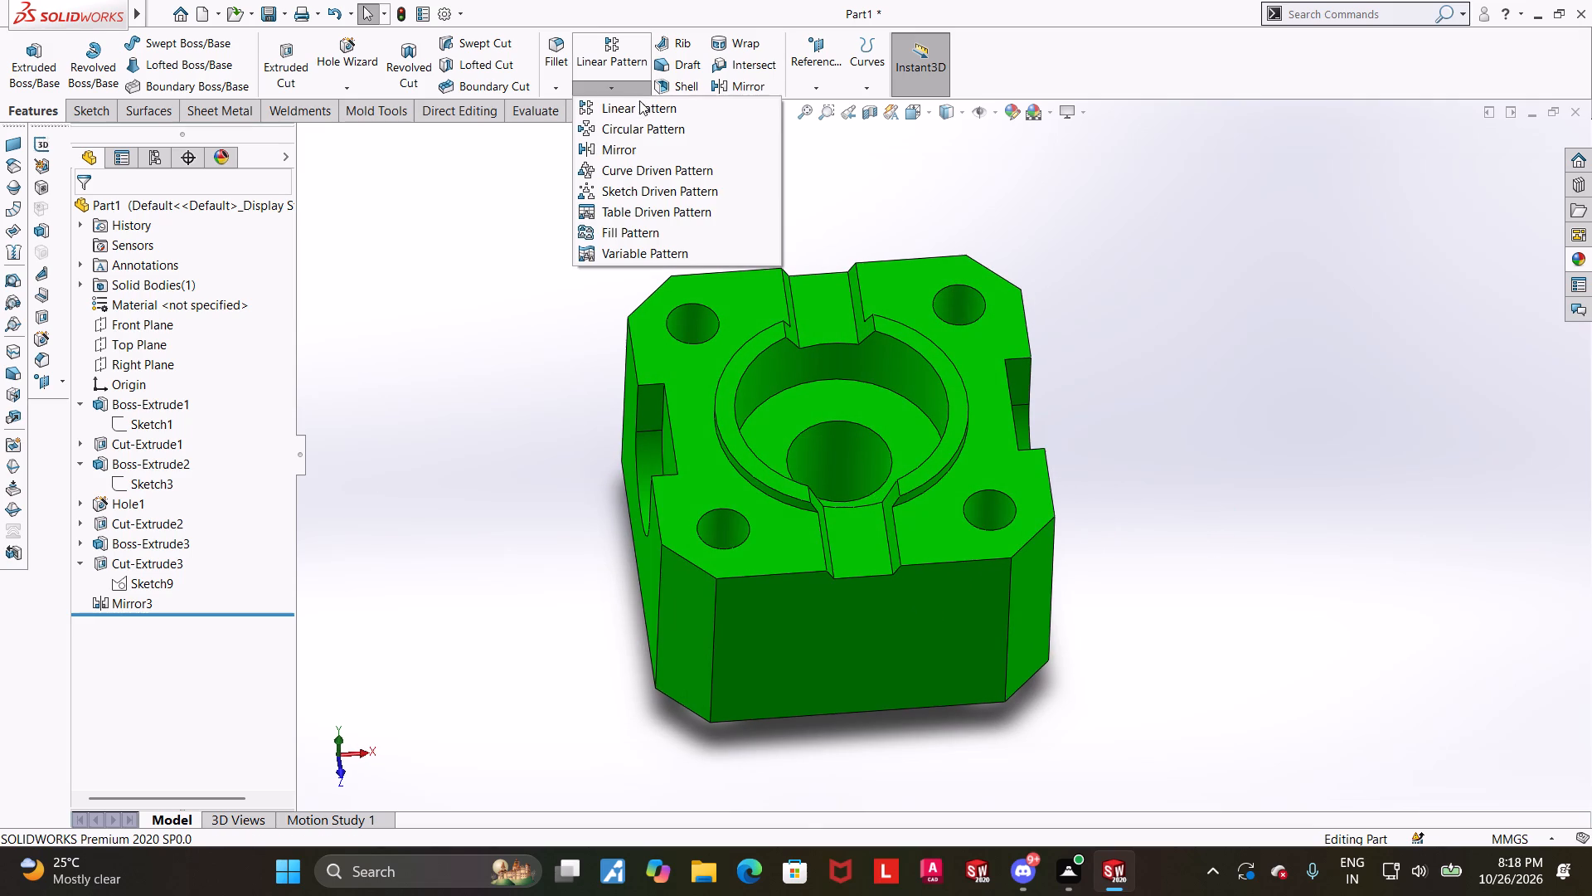
{"action": "left_click", "coordinate": [639, 125]}
{"action": "middle_click_drag", "start_coordinate": [944, 414], "coordinate": [967, 397]}
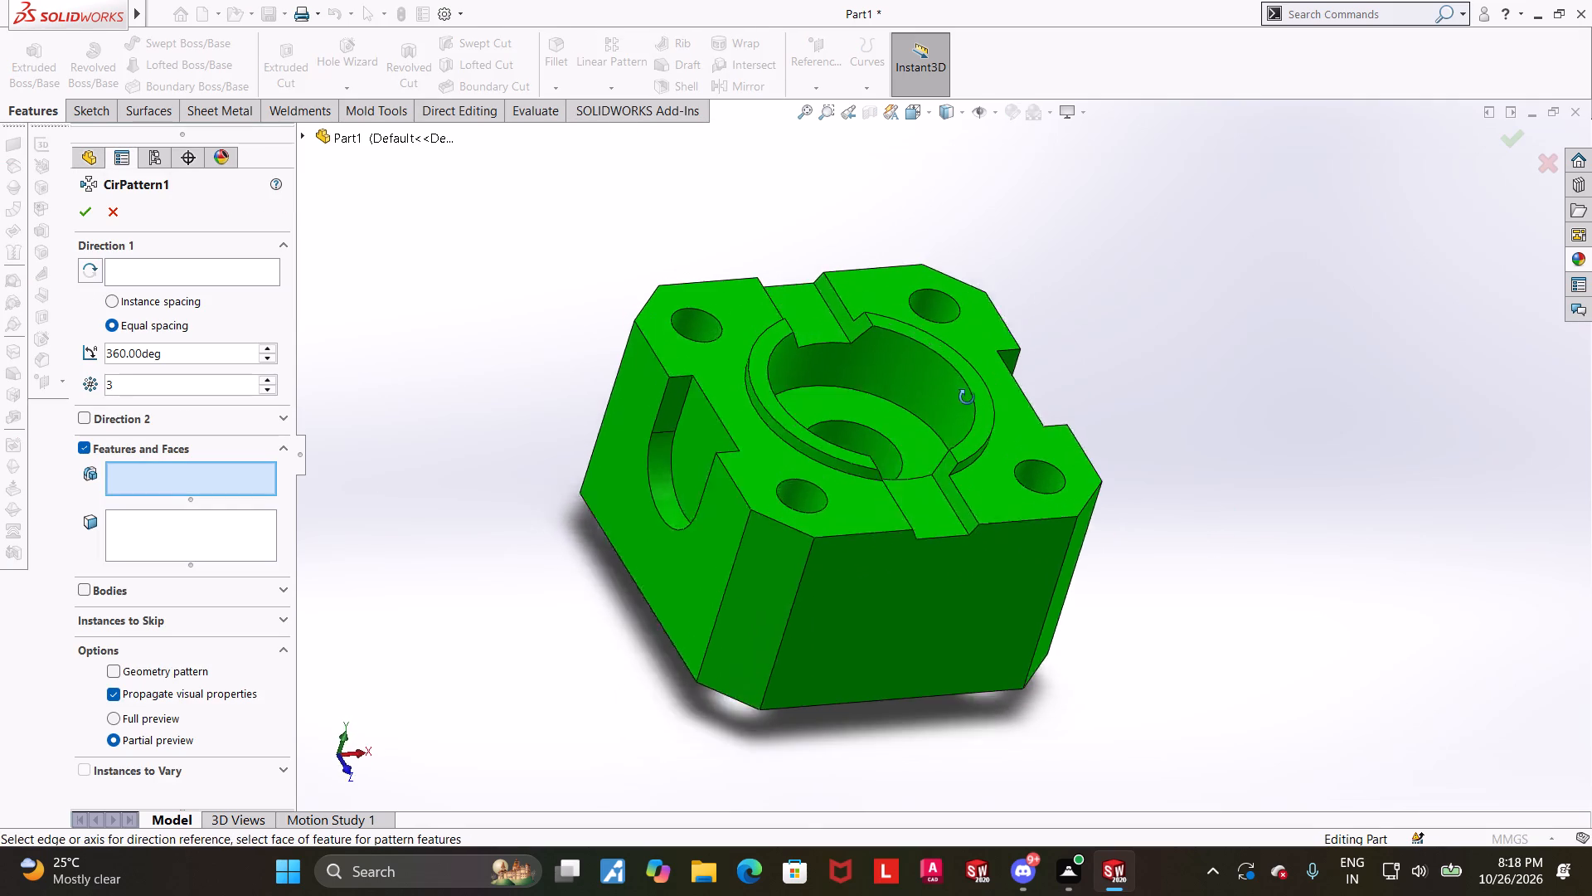
{"action": "middle_click_drag", "start_coordinate": [967, 397], "coordinate": [942, 403]}
{"action": "left_click", "coordinate": [305, 135]}
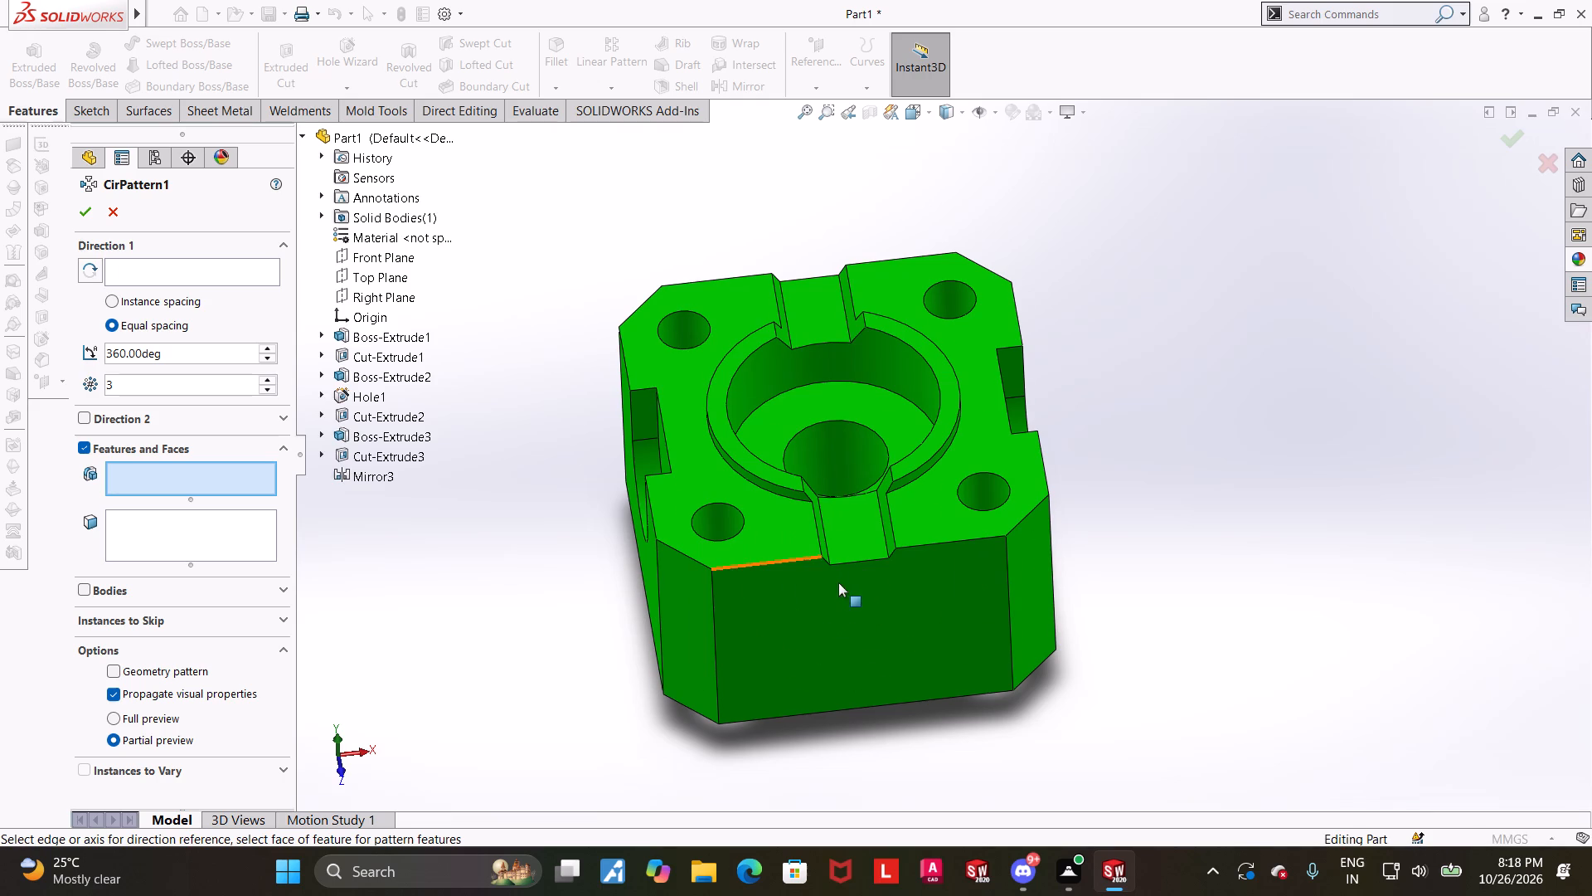
{"action": "left_click", "coordinate": [779, 473]}
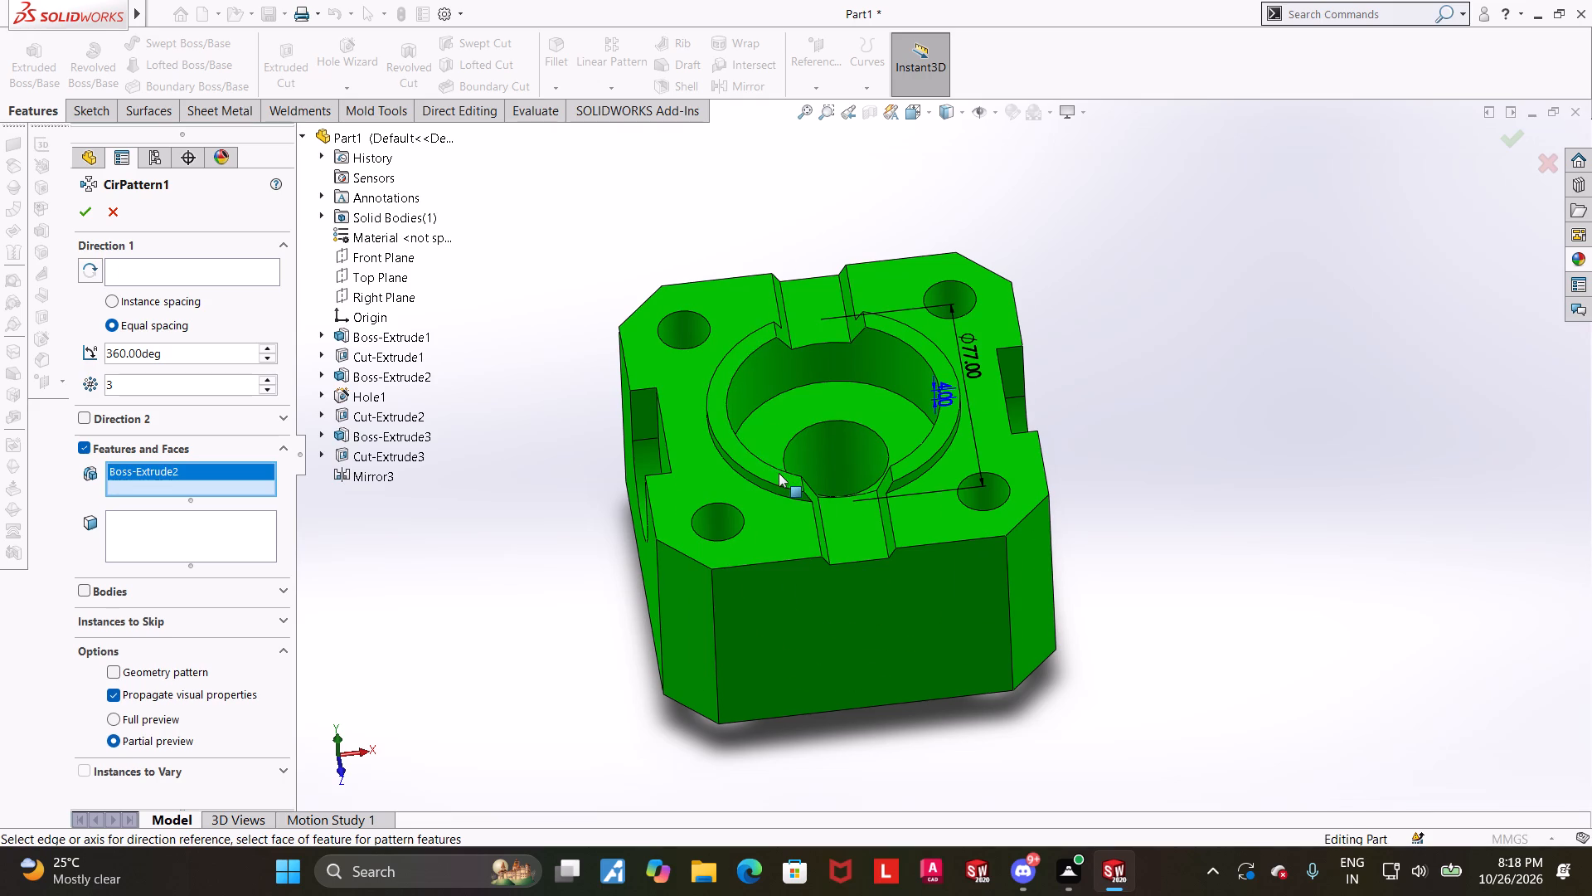
{"action": "right_click", "coordinate": [221, 473]}
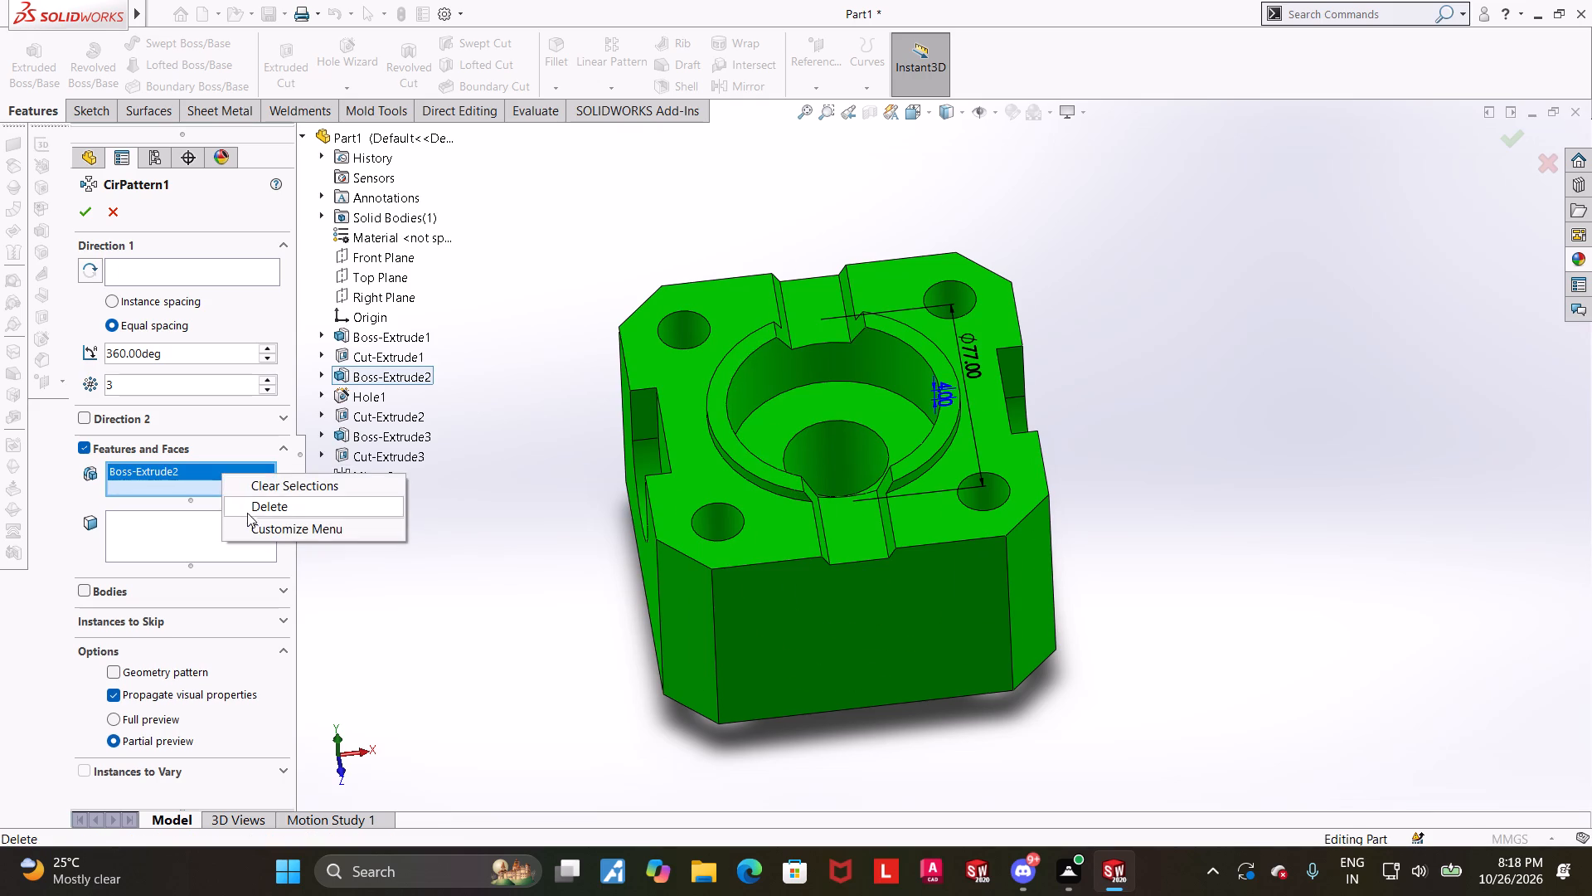
{"action": "left_click", "coordinate": [247, 513]}
{"action": "double_click", "coordinate": [209, 269]}
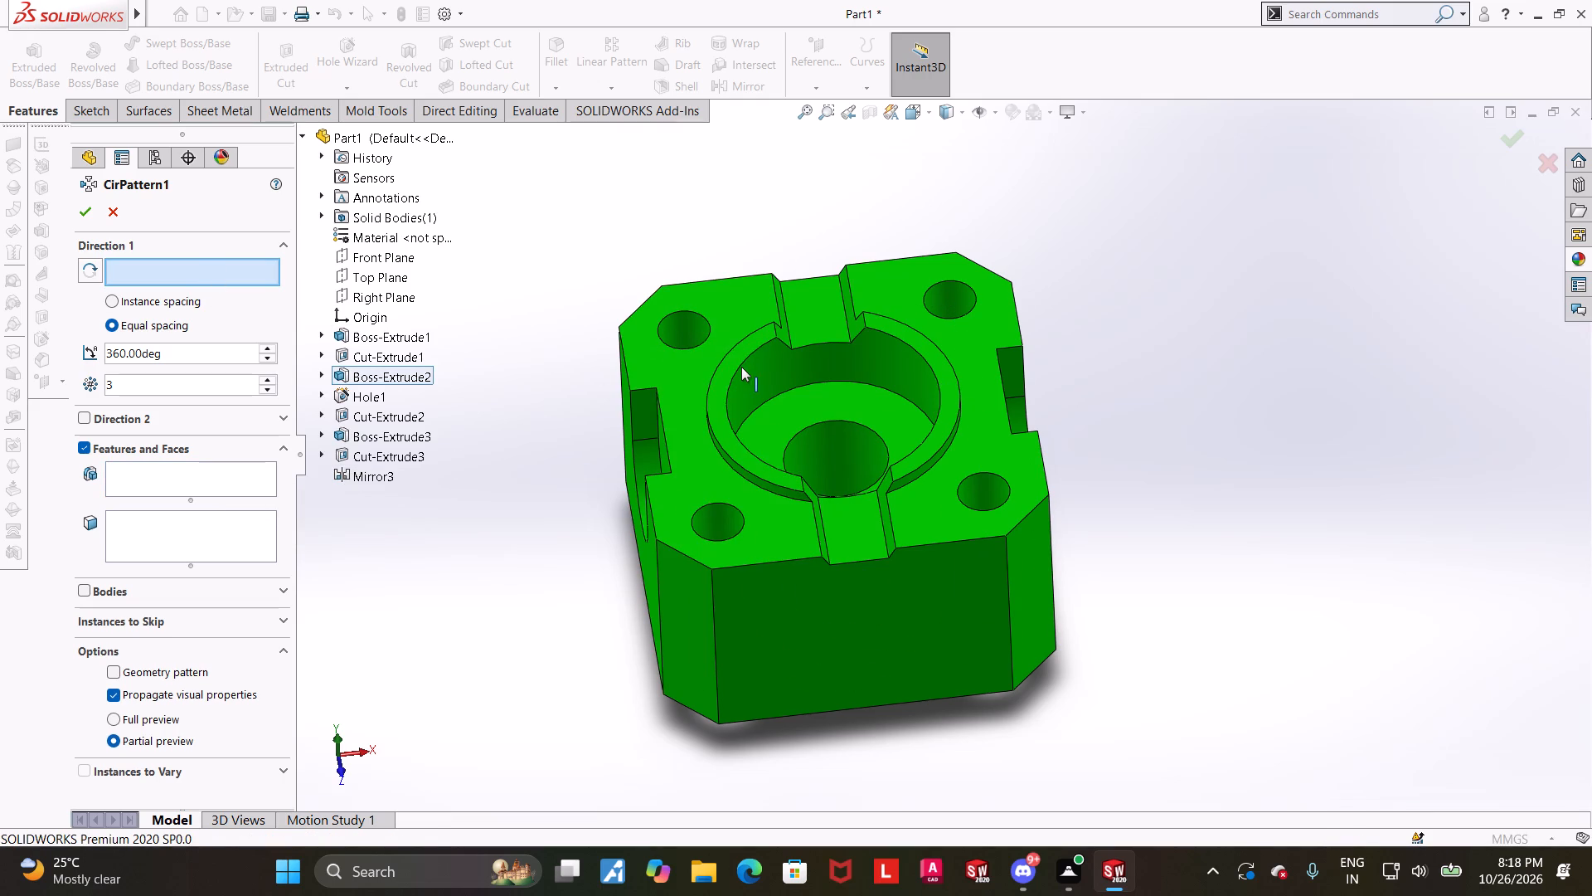
{"action": "left_click", "coordinate": [741, 367]}
Pattern the side recess cut around the axis with 4 equally spaced instances over 360°.
{"action": "left_click", "coordinate": [152, 484]}
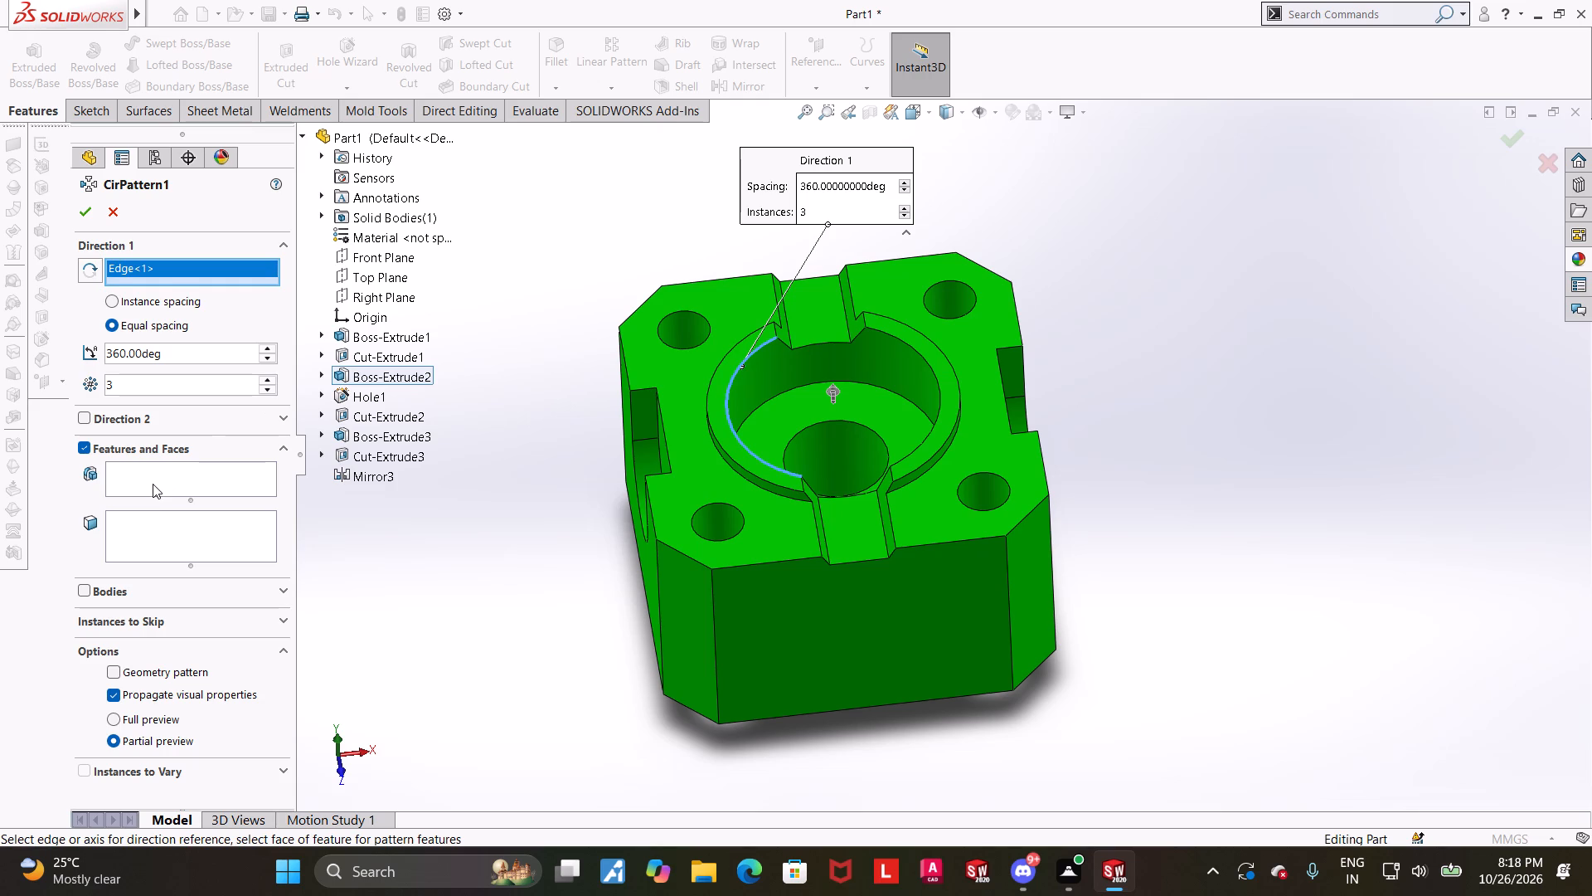
{"action": "left_click", "coordinate": [382, 451]}
{"action": "middle_click_drag", "start_coordinate": [552, 543], "coordinate": [556, 521]}
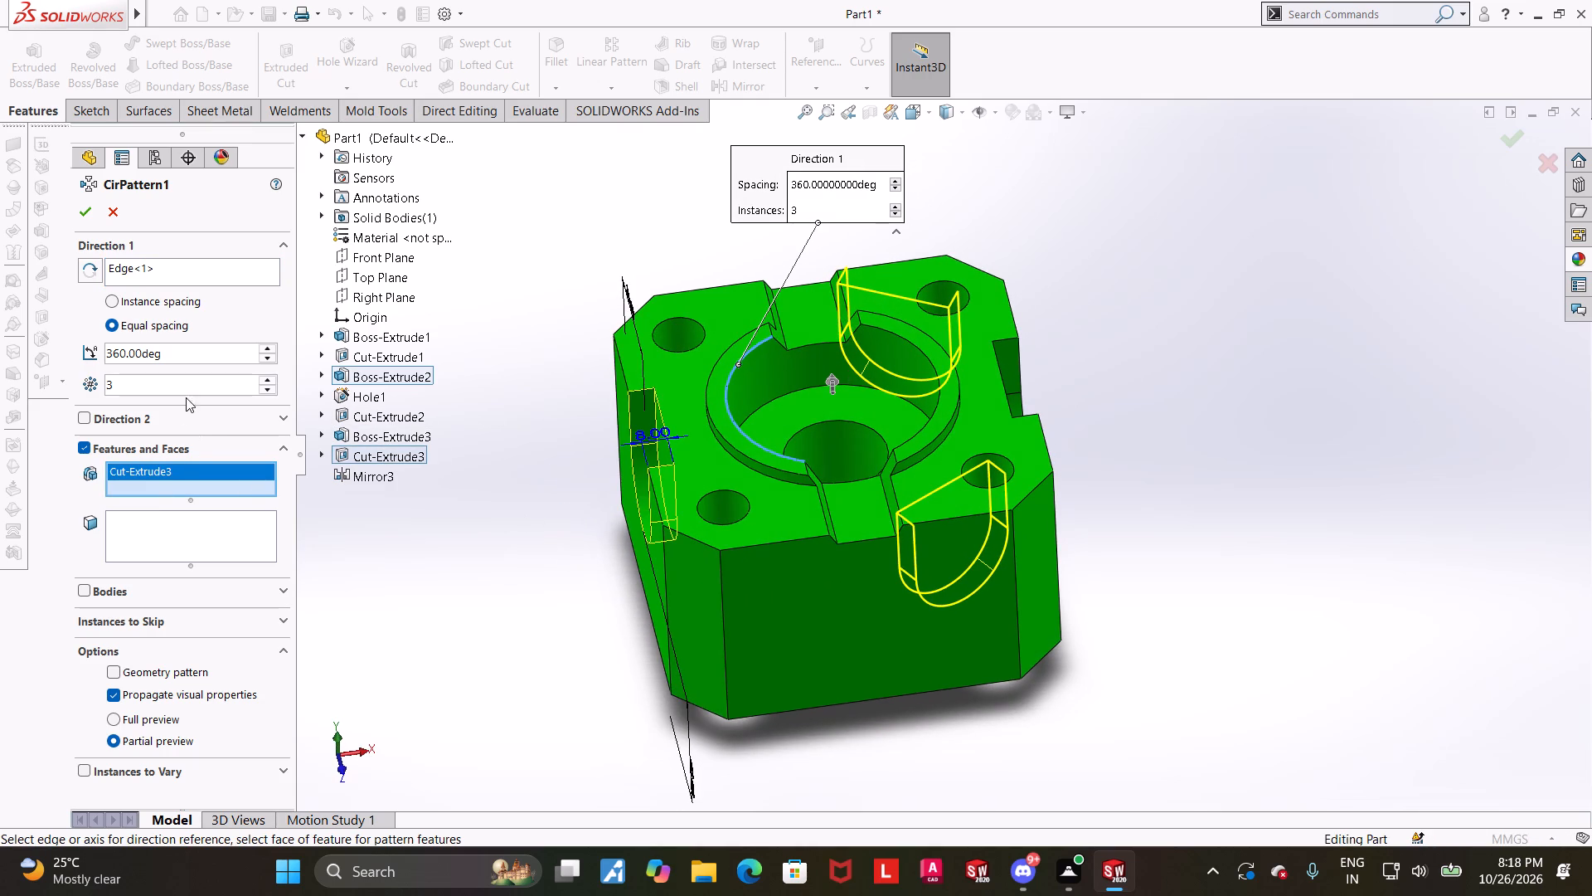
{"action": "left_click_drag", "start_coordinate": [184, 388], "coordinate": [0, 380]}
{"action": "key", "text": "5"}
{"action": "key", "text": "BackSpace"}
{"action": "key", "text": "4"}
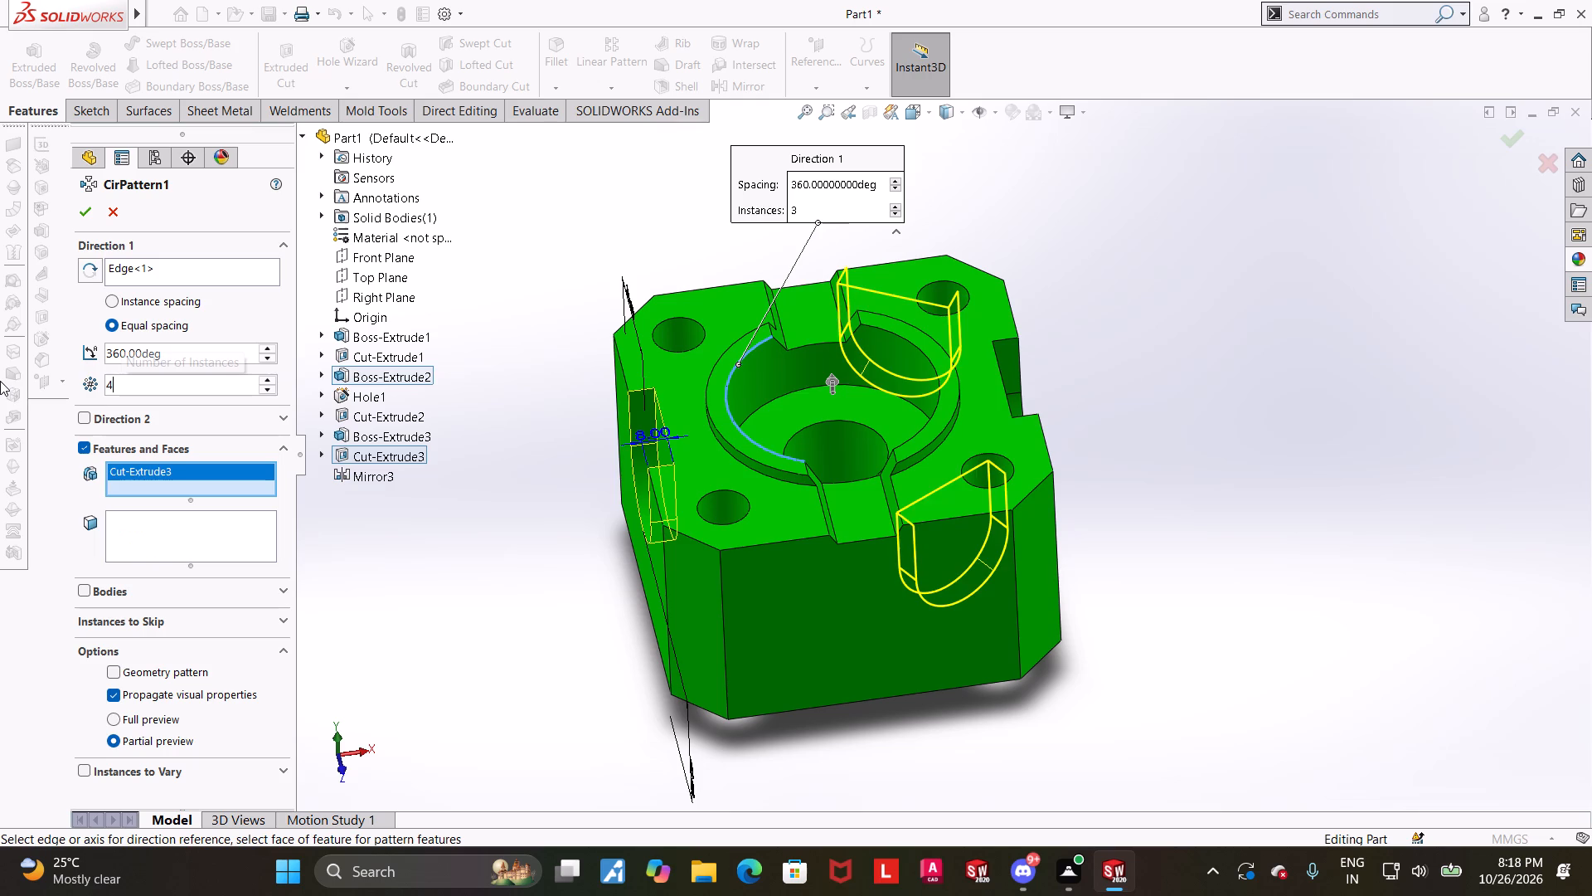
{"action": "key", "text": "Return"}
{"action": "left_click", "coordinate": [89, 213]}
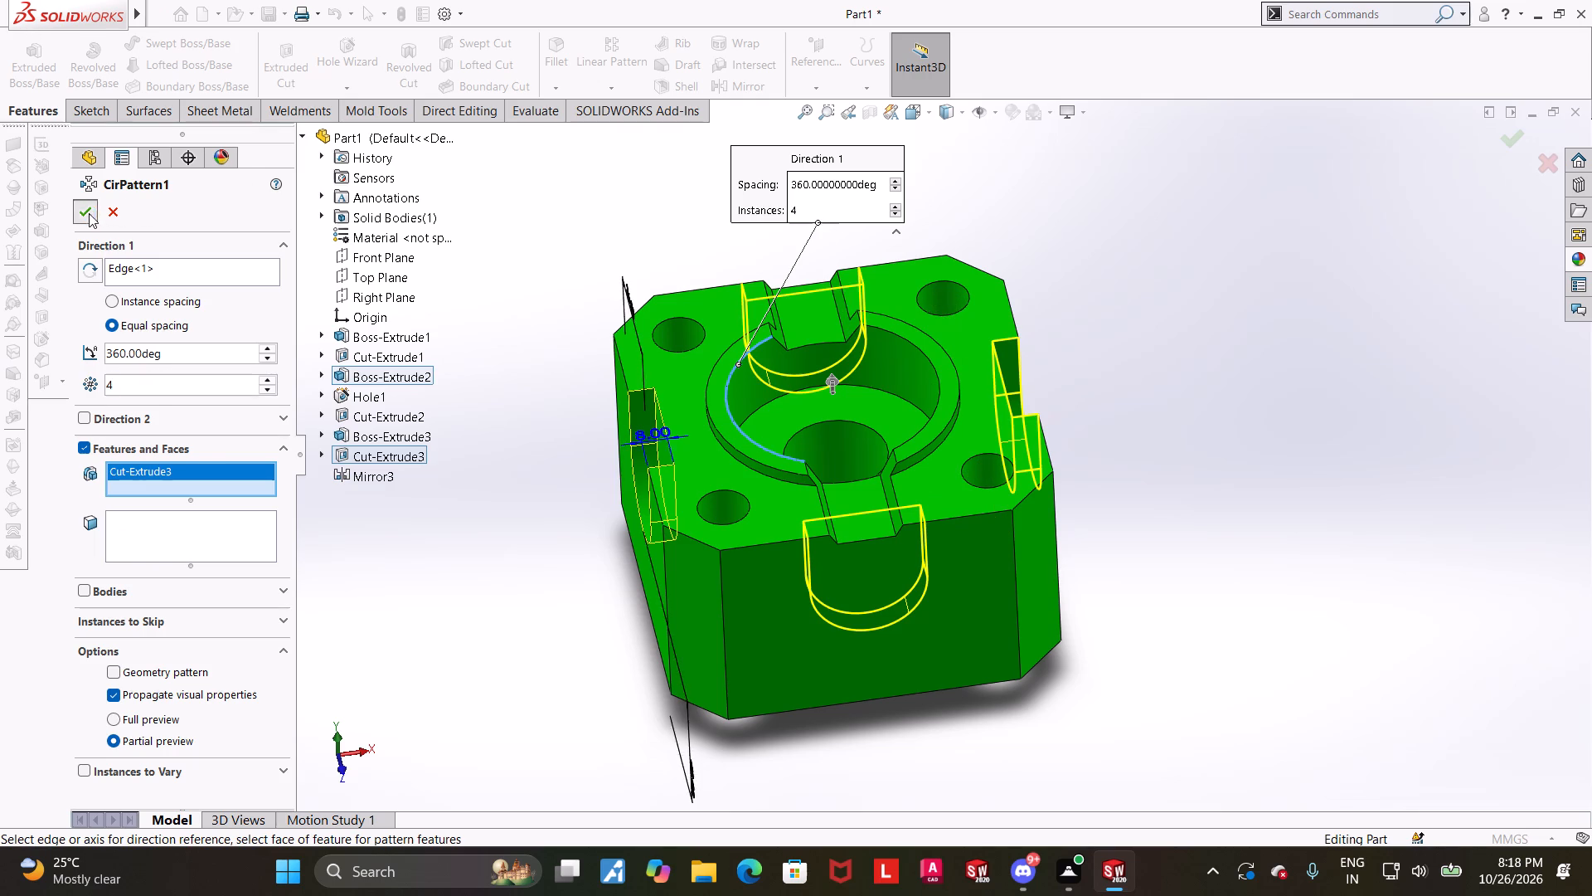
{"action": "left_click", "coordinate": [428, 436]}
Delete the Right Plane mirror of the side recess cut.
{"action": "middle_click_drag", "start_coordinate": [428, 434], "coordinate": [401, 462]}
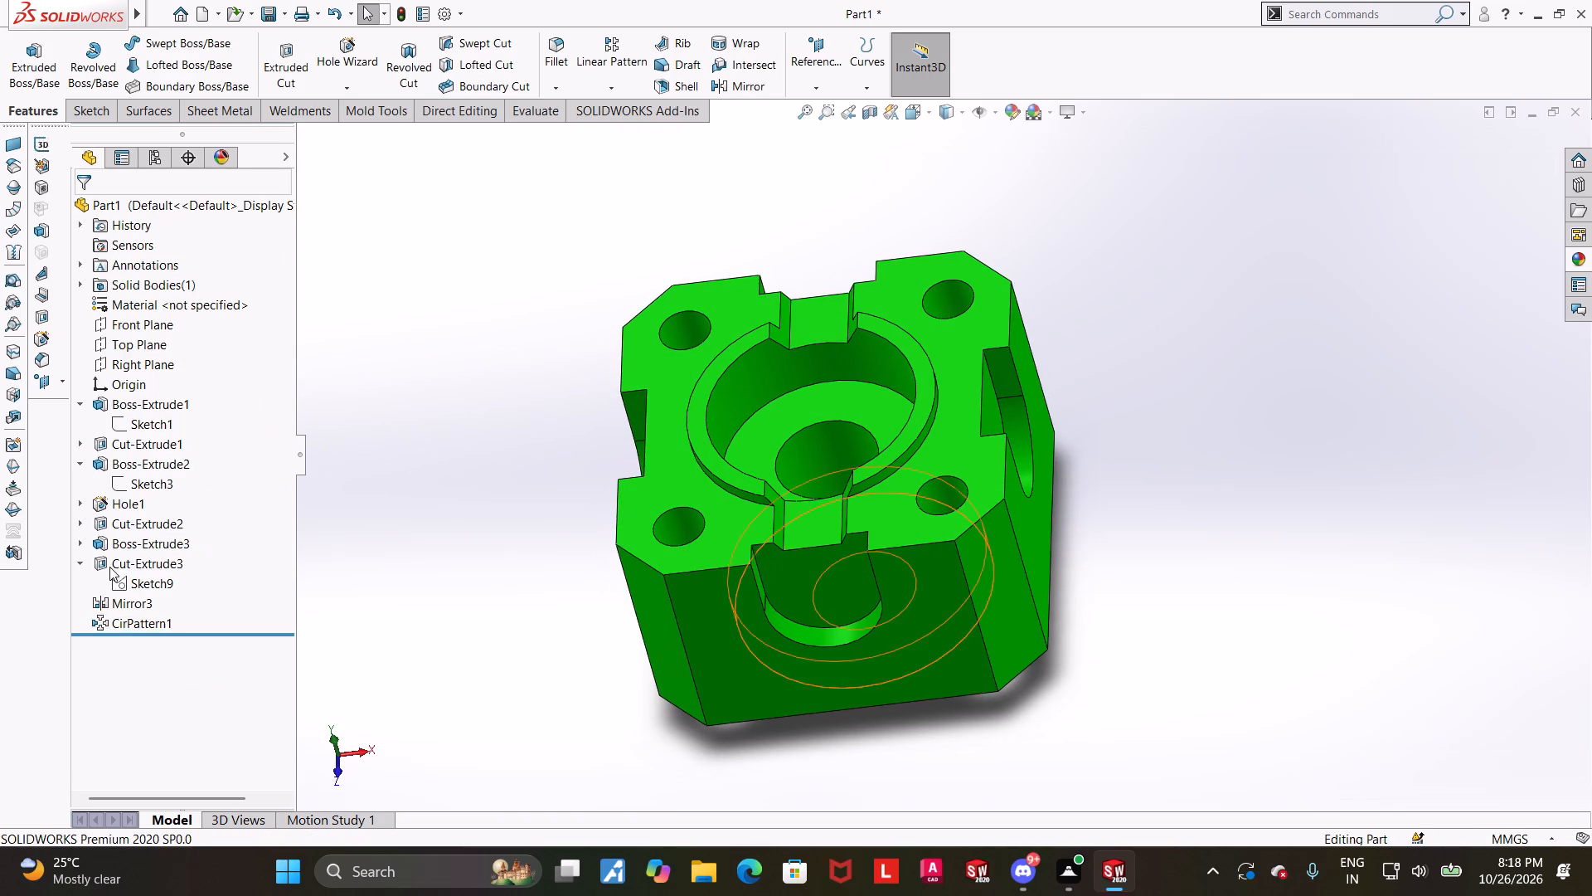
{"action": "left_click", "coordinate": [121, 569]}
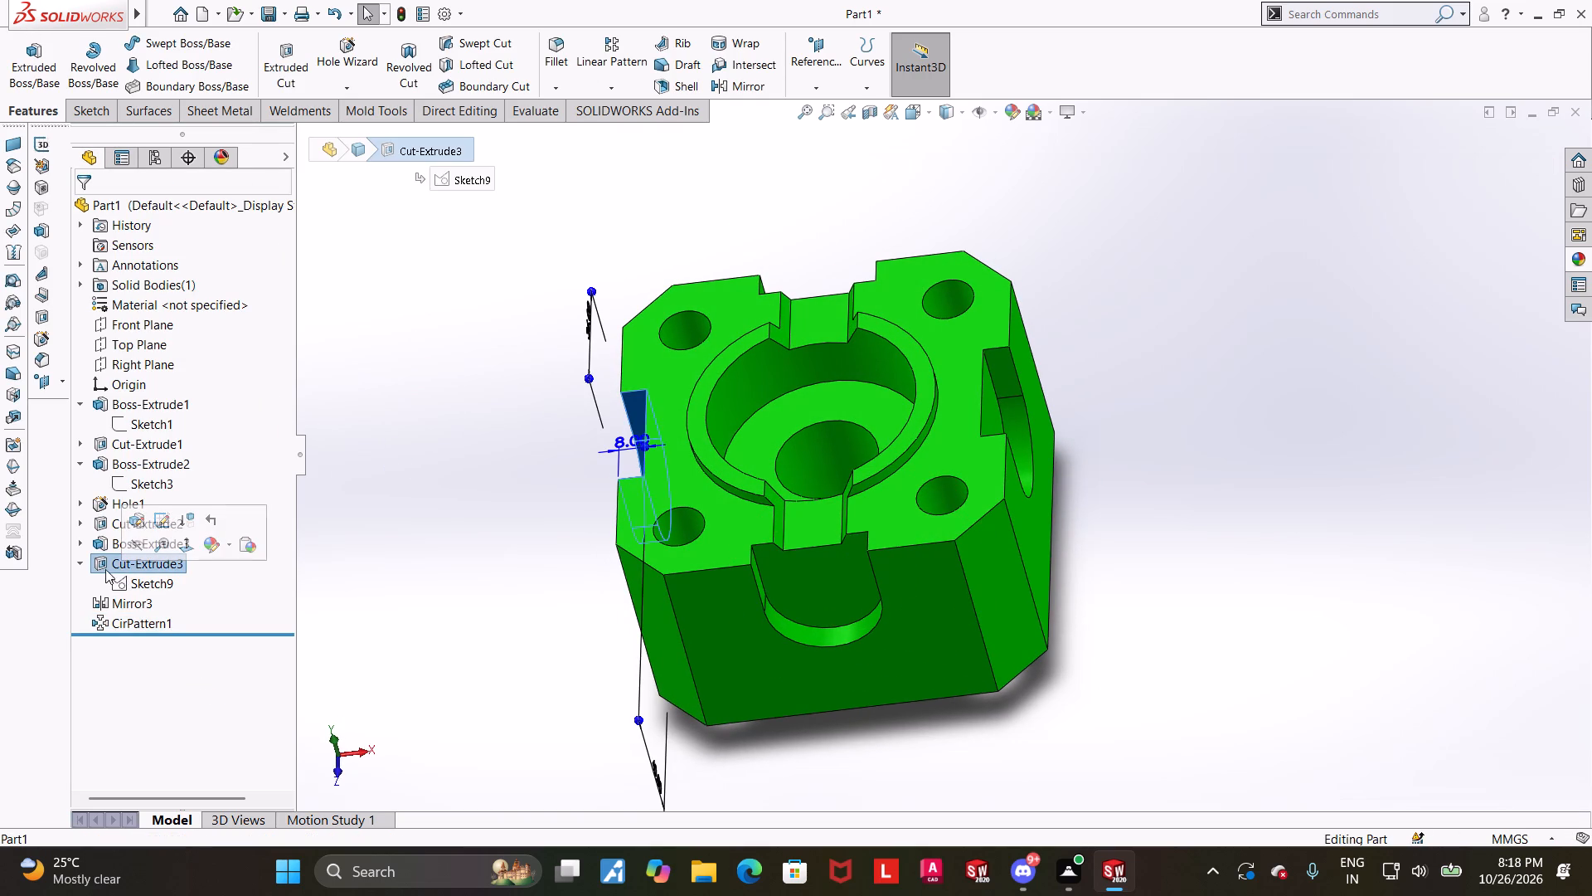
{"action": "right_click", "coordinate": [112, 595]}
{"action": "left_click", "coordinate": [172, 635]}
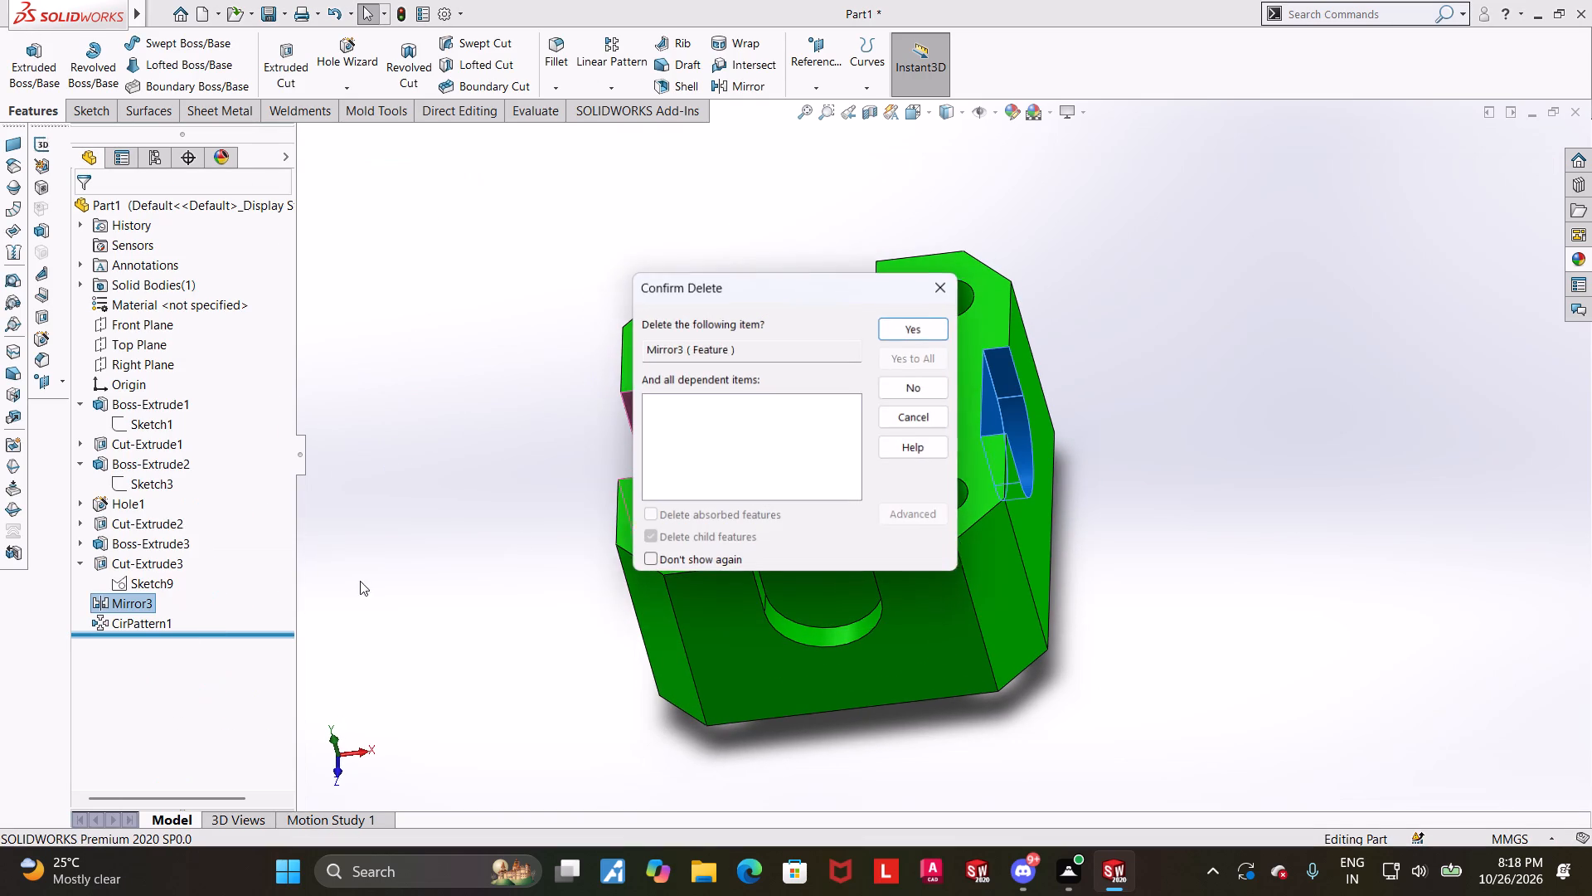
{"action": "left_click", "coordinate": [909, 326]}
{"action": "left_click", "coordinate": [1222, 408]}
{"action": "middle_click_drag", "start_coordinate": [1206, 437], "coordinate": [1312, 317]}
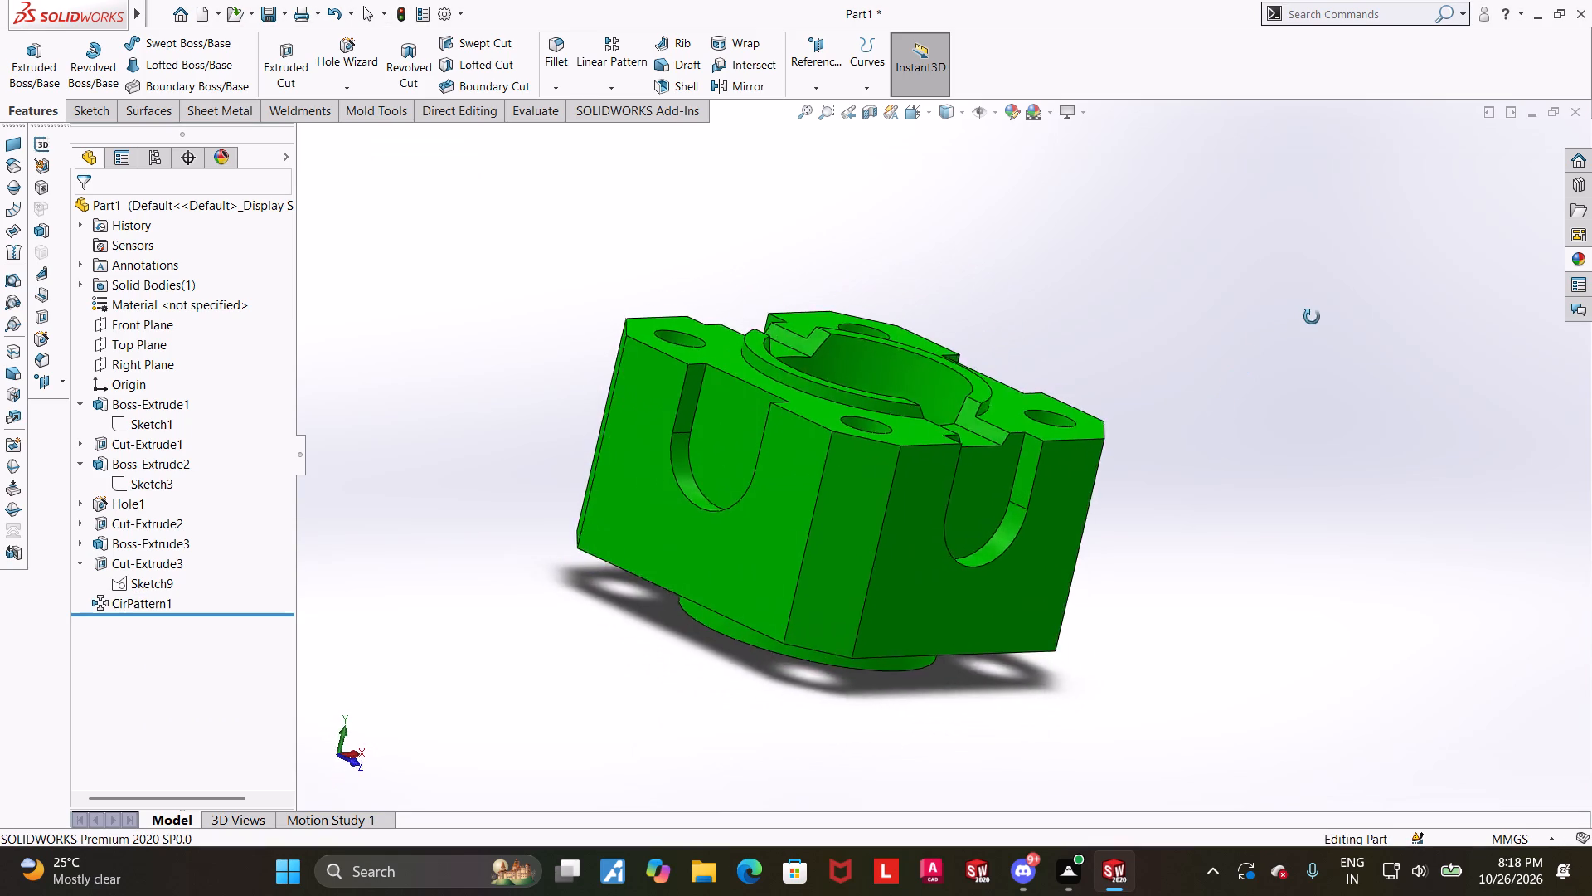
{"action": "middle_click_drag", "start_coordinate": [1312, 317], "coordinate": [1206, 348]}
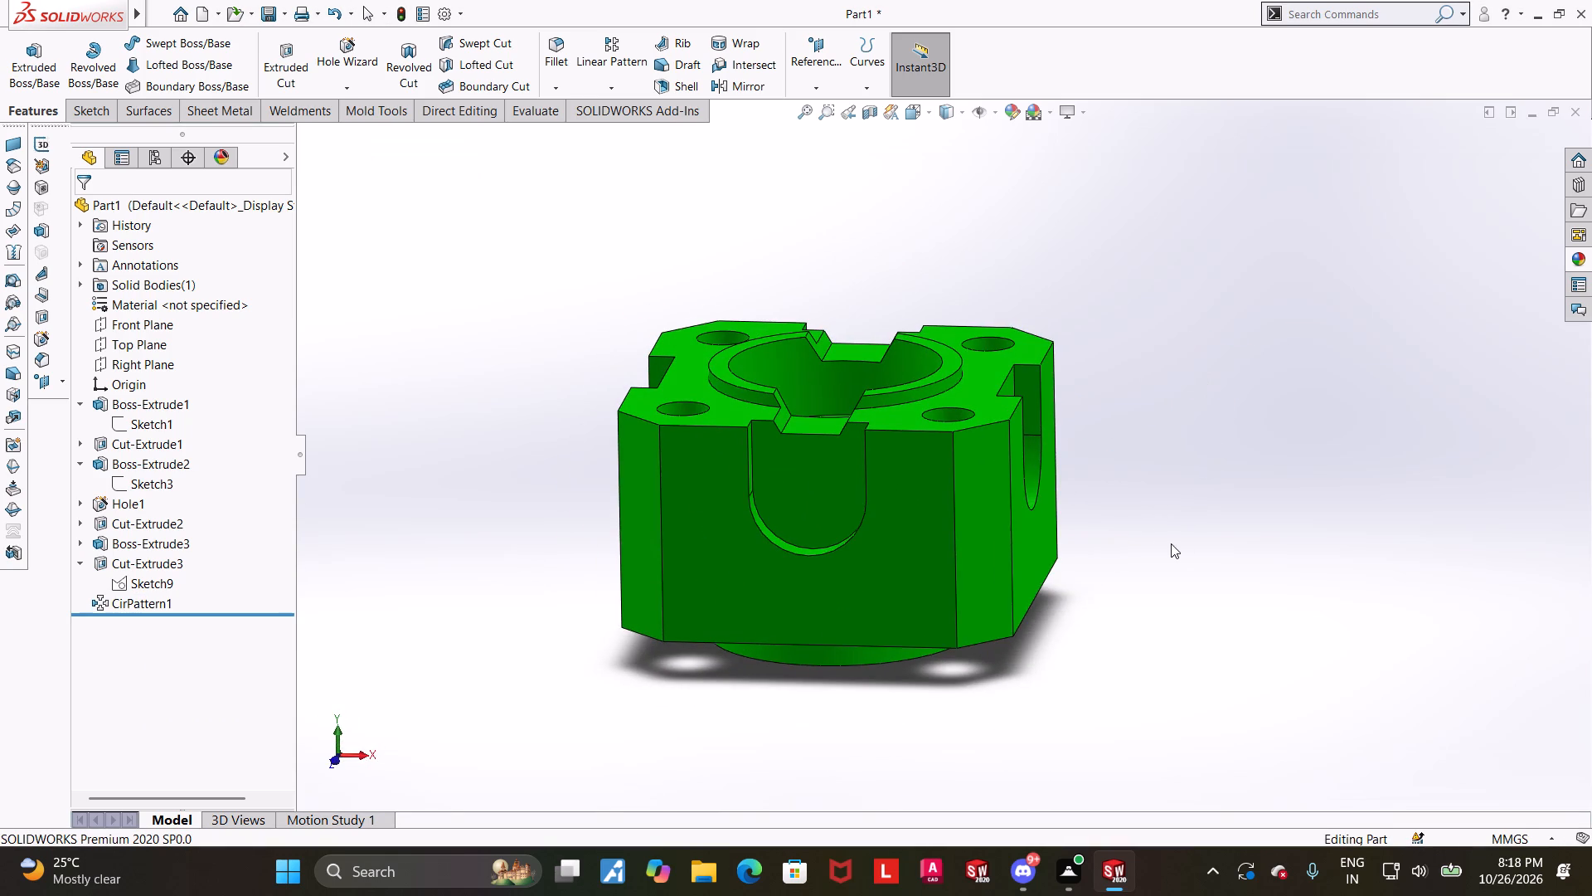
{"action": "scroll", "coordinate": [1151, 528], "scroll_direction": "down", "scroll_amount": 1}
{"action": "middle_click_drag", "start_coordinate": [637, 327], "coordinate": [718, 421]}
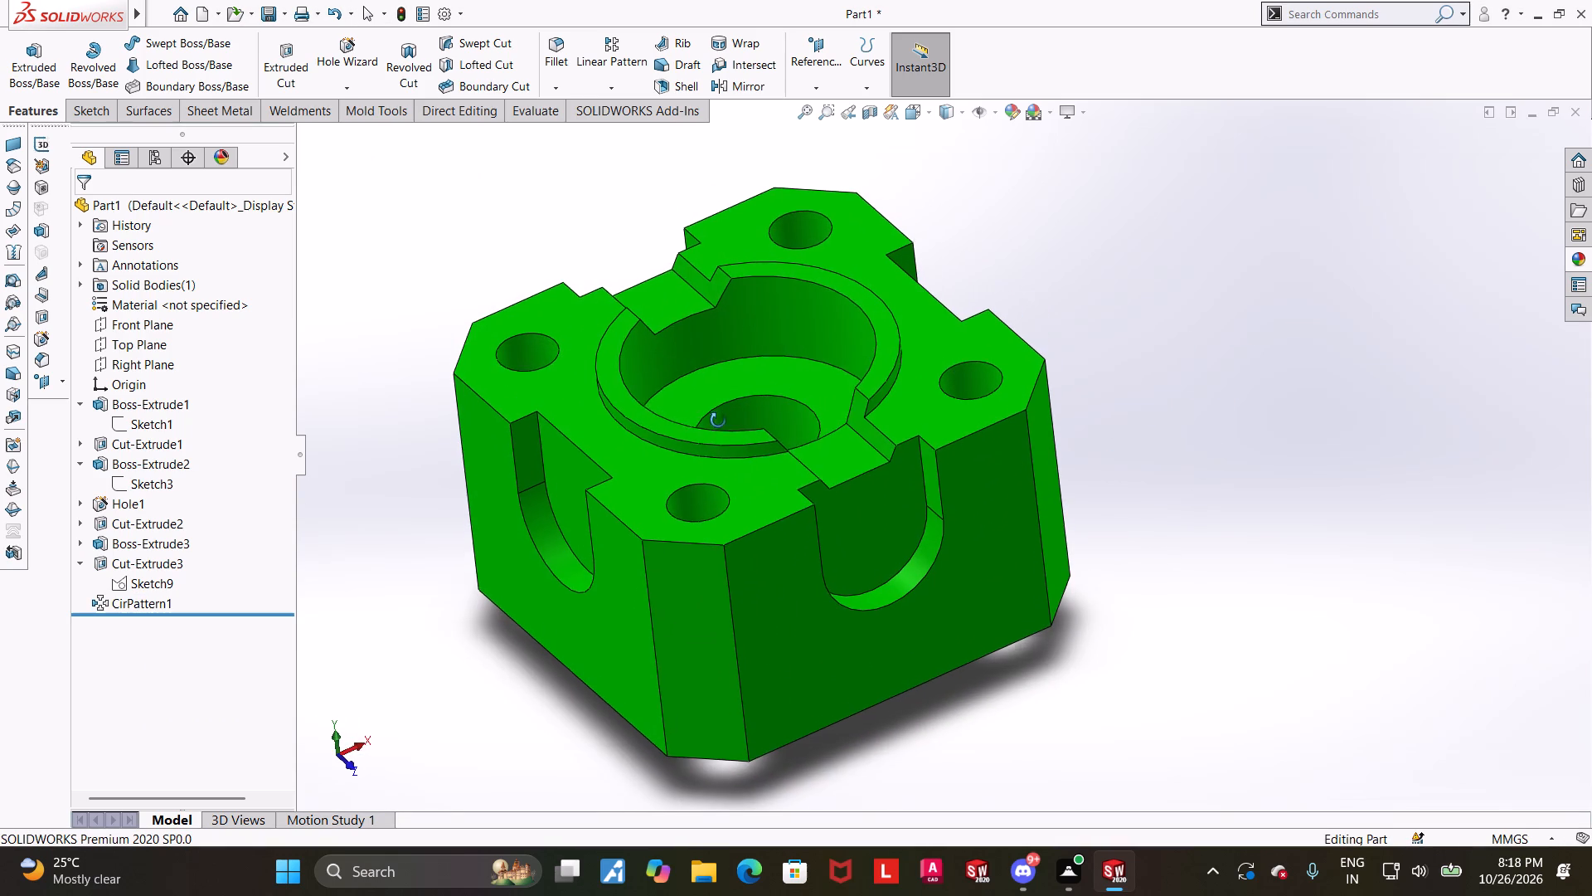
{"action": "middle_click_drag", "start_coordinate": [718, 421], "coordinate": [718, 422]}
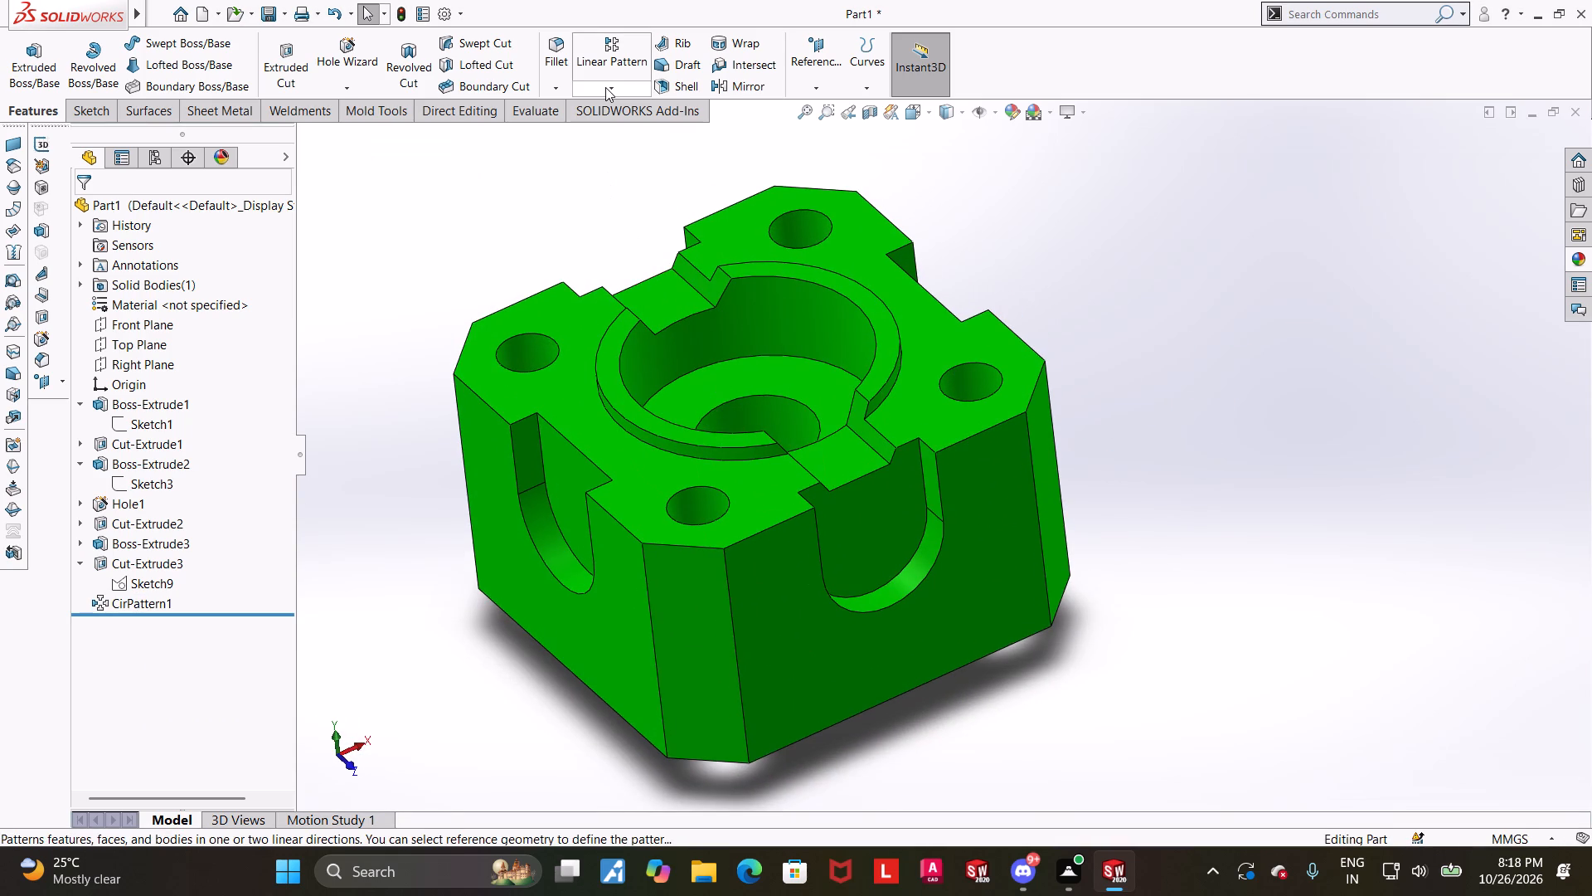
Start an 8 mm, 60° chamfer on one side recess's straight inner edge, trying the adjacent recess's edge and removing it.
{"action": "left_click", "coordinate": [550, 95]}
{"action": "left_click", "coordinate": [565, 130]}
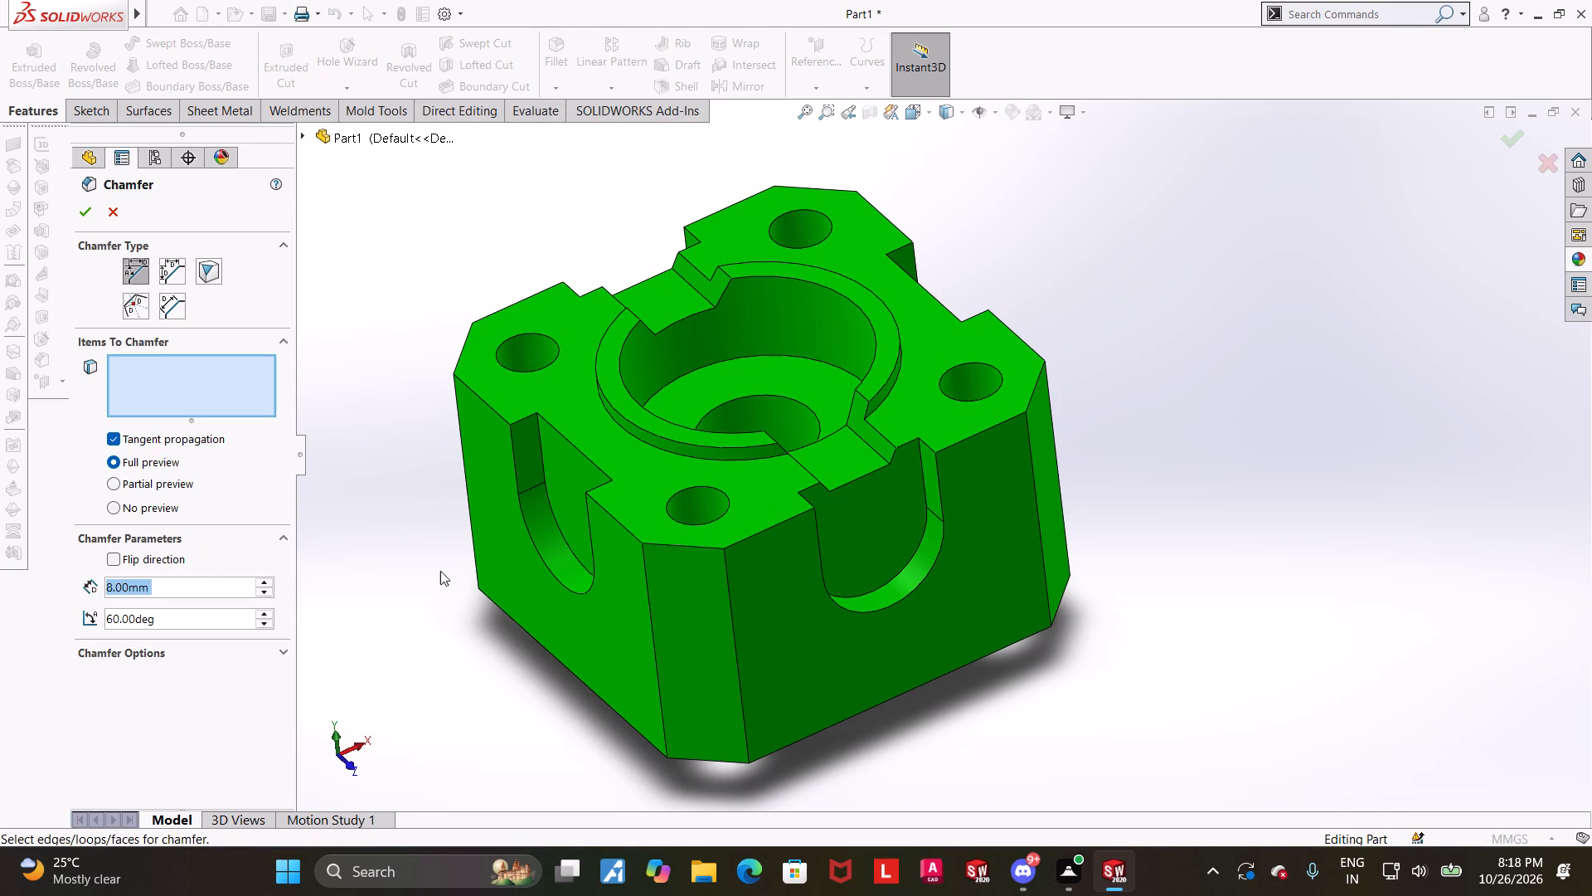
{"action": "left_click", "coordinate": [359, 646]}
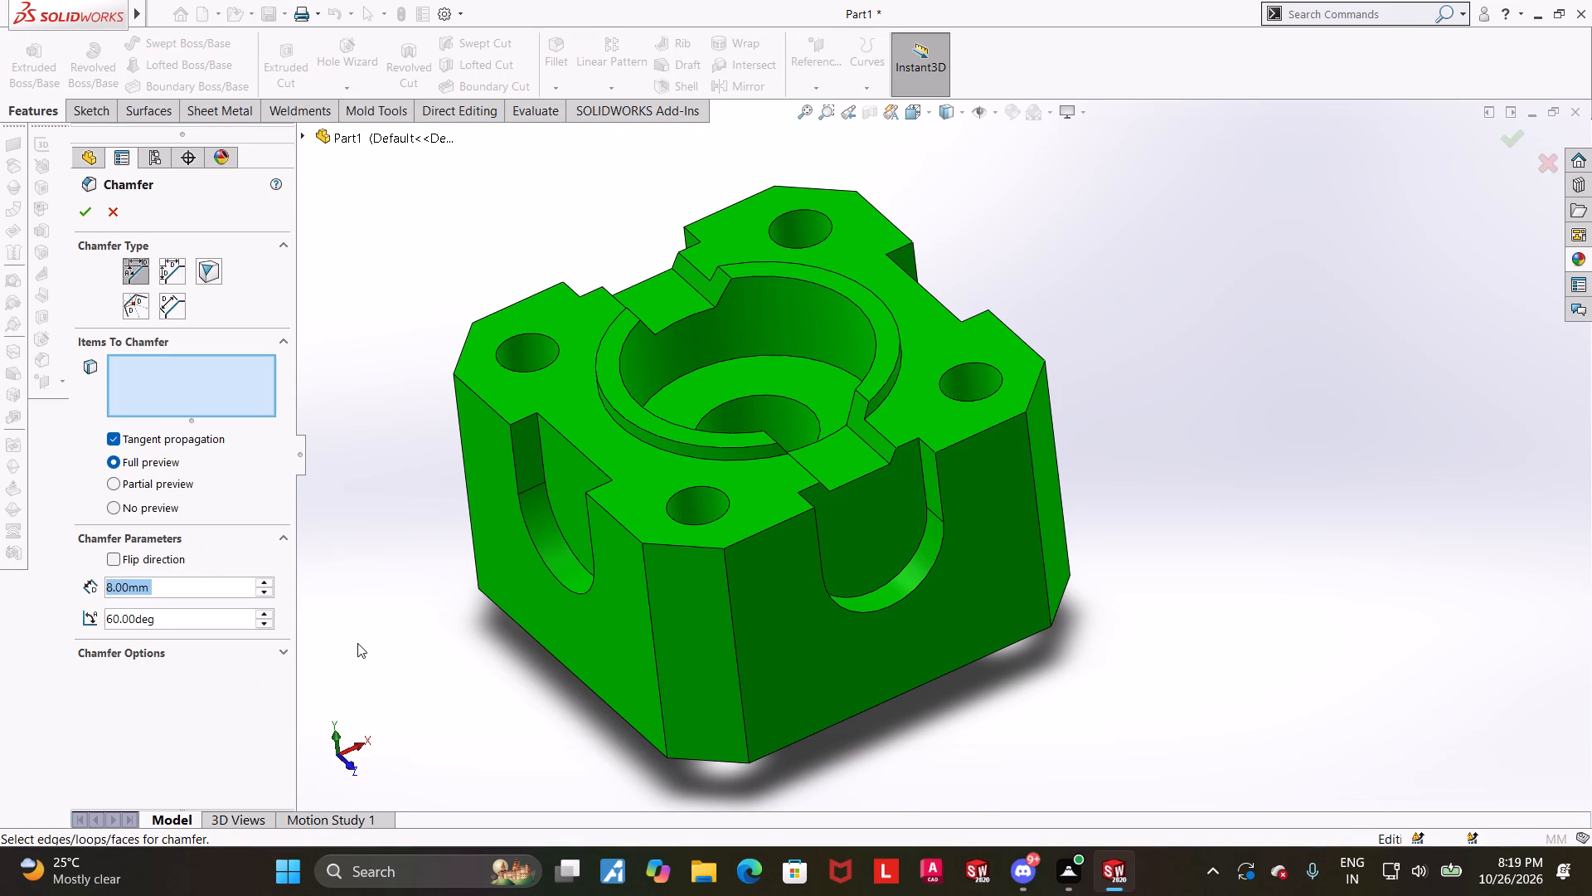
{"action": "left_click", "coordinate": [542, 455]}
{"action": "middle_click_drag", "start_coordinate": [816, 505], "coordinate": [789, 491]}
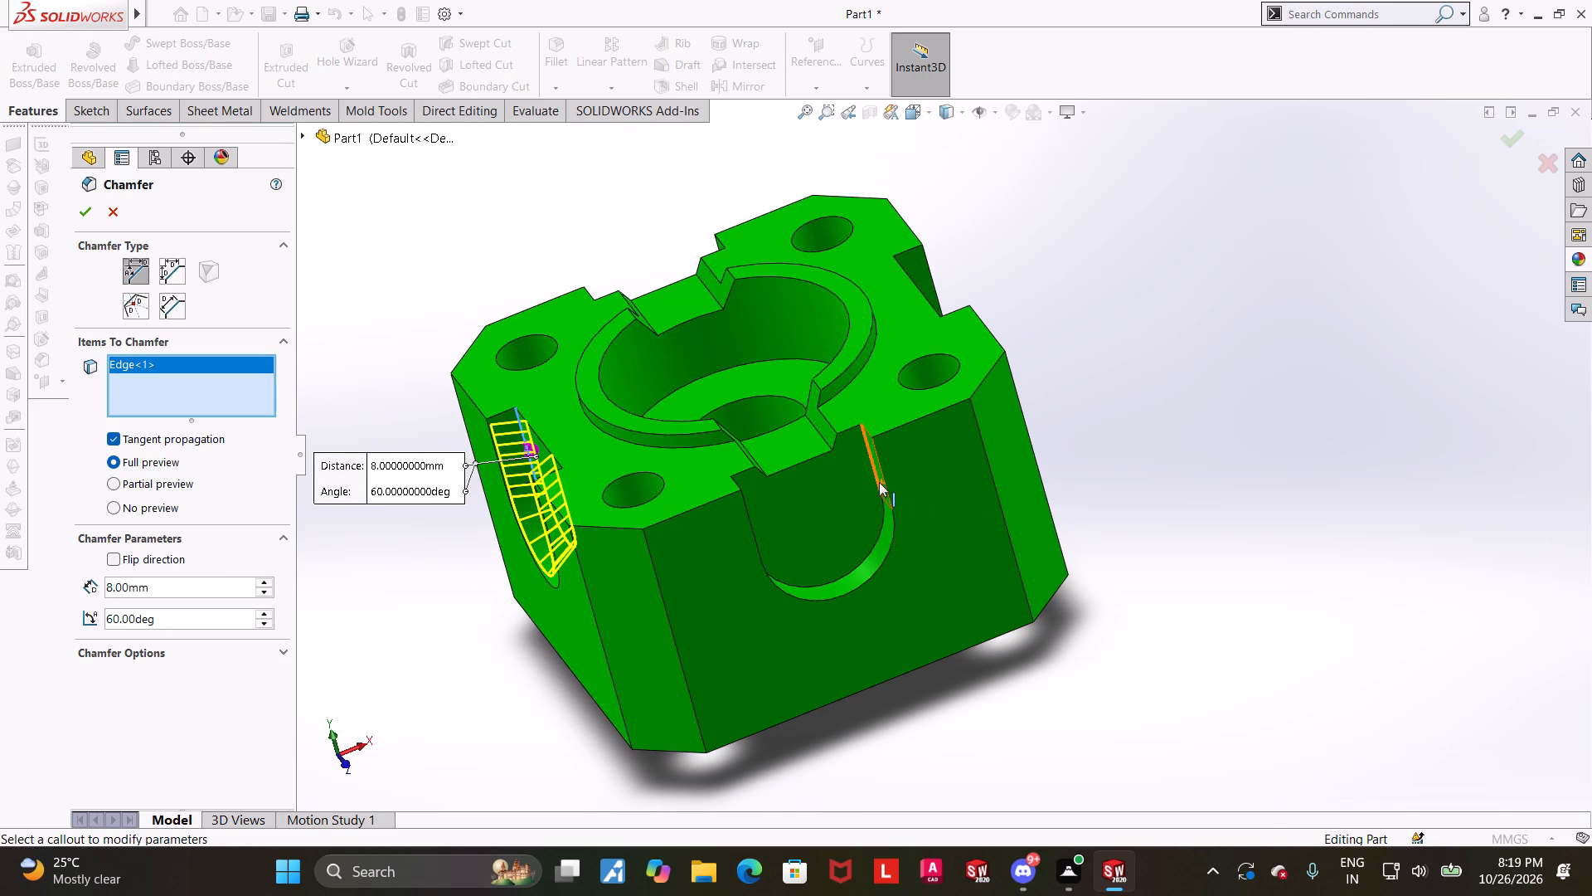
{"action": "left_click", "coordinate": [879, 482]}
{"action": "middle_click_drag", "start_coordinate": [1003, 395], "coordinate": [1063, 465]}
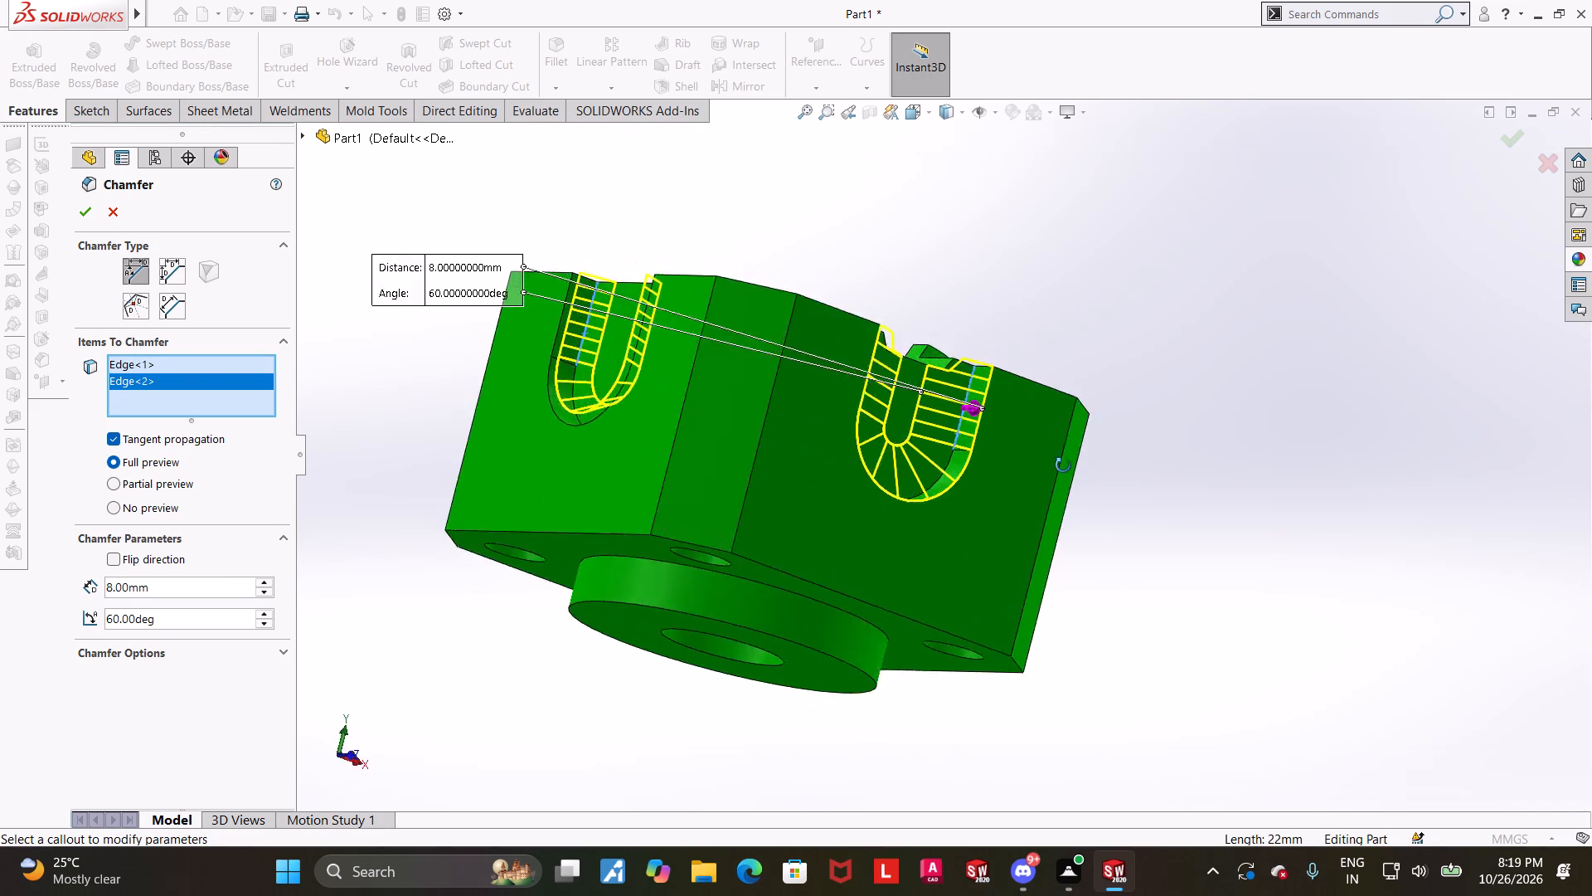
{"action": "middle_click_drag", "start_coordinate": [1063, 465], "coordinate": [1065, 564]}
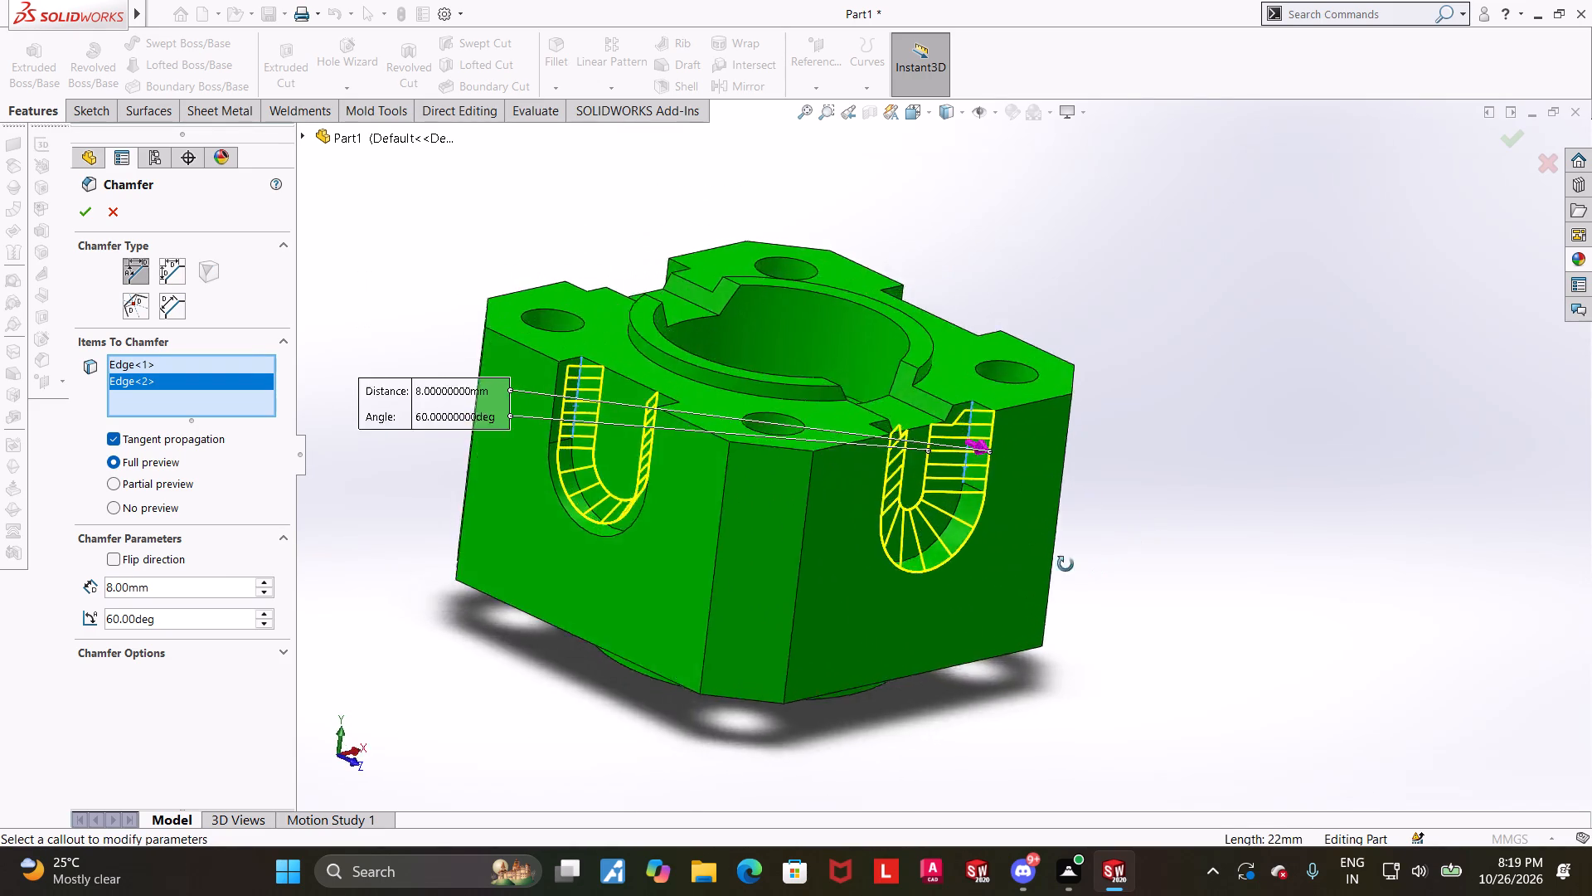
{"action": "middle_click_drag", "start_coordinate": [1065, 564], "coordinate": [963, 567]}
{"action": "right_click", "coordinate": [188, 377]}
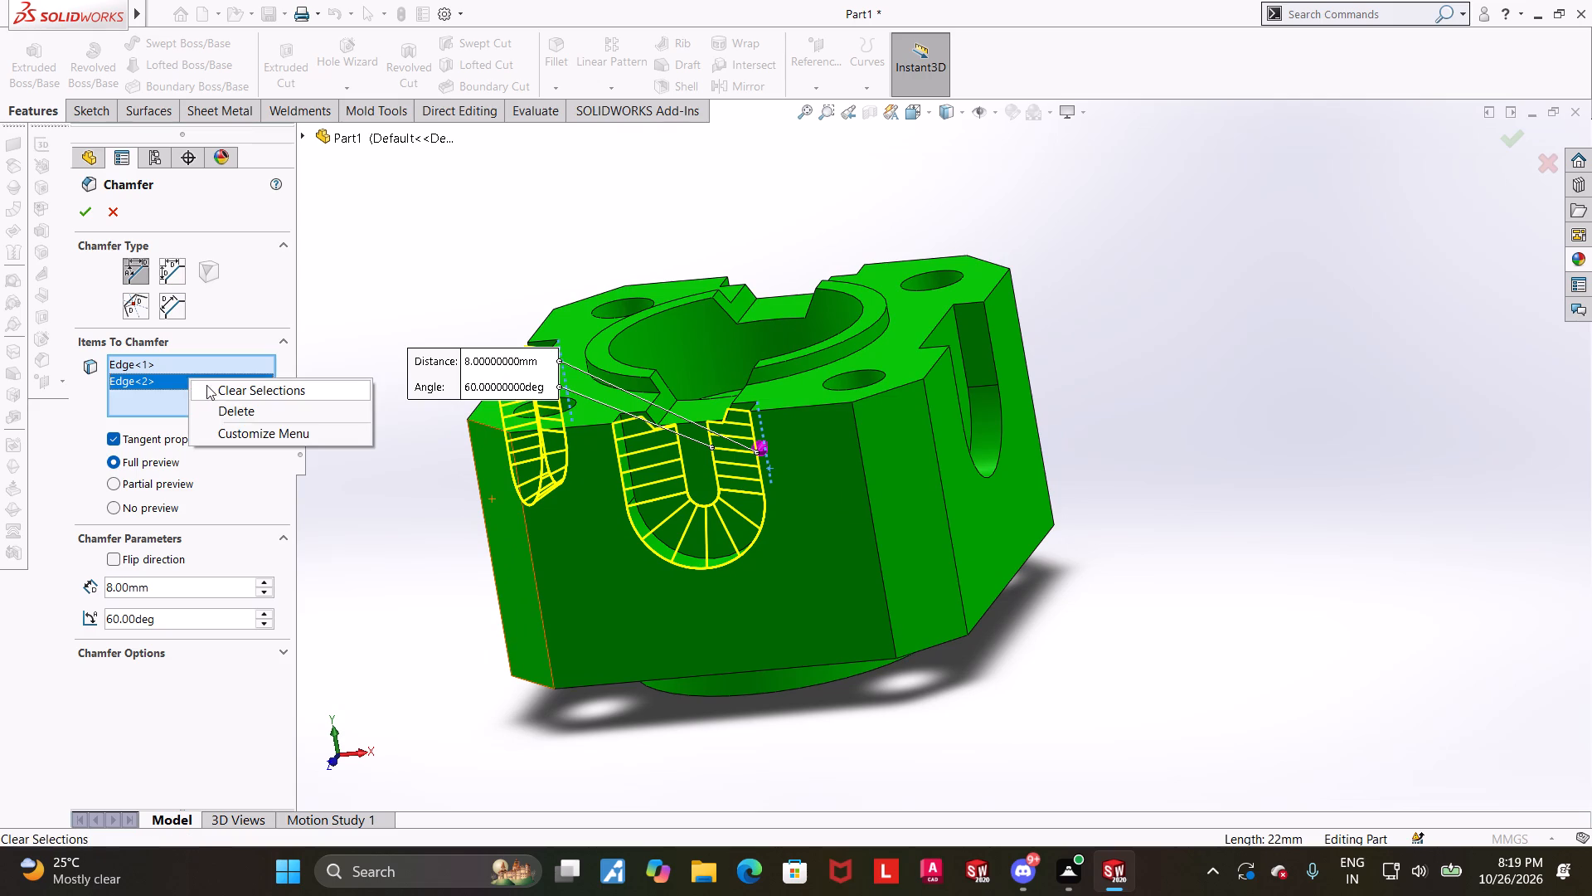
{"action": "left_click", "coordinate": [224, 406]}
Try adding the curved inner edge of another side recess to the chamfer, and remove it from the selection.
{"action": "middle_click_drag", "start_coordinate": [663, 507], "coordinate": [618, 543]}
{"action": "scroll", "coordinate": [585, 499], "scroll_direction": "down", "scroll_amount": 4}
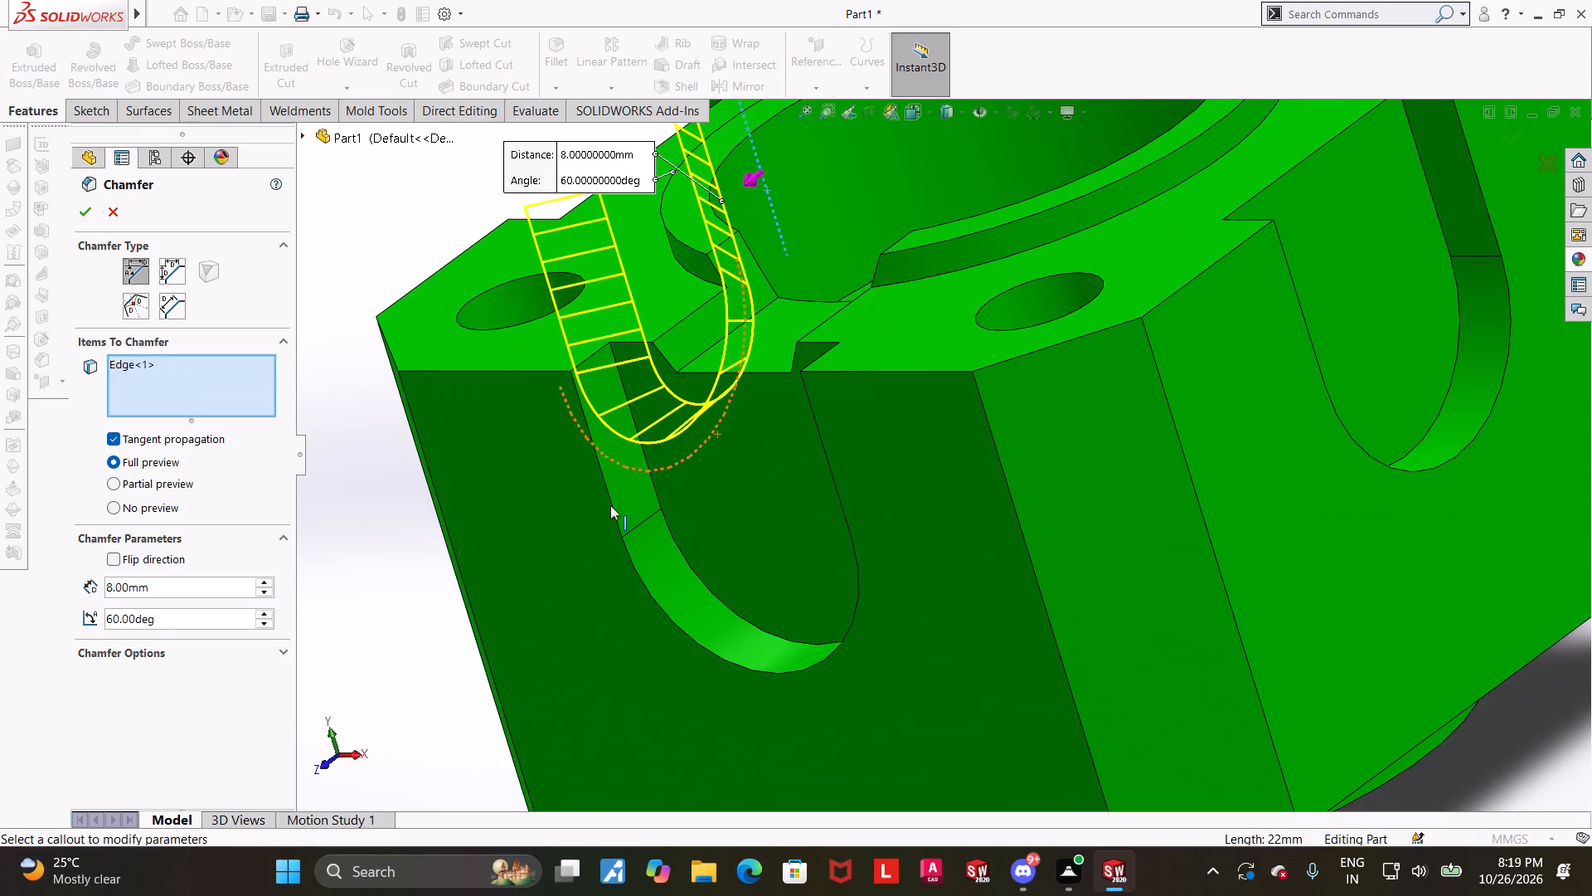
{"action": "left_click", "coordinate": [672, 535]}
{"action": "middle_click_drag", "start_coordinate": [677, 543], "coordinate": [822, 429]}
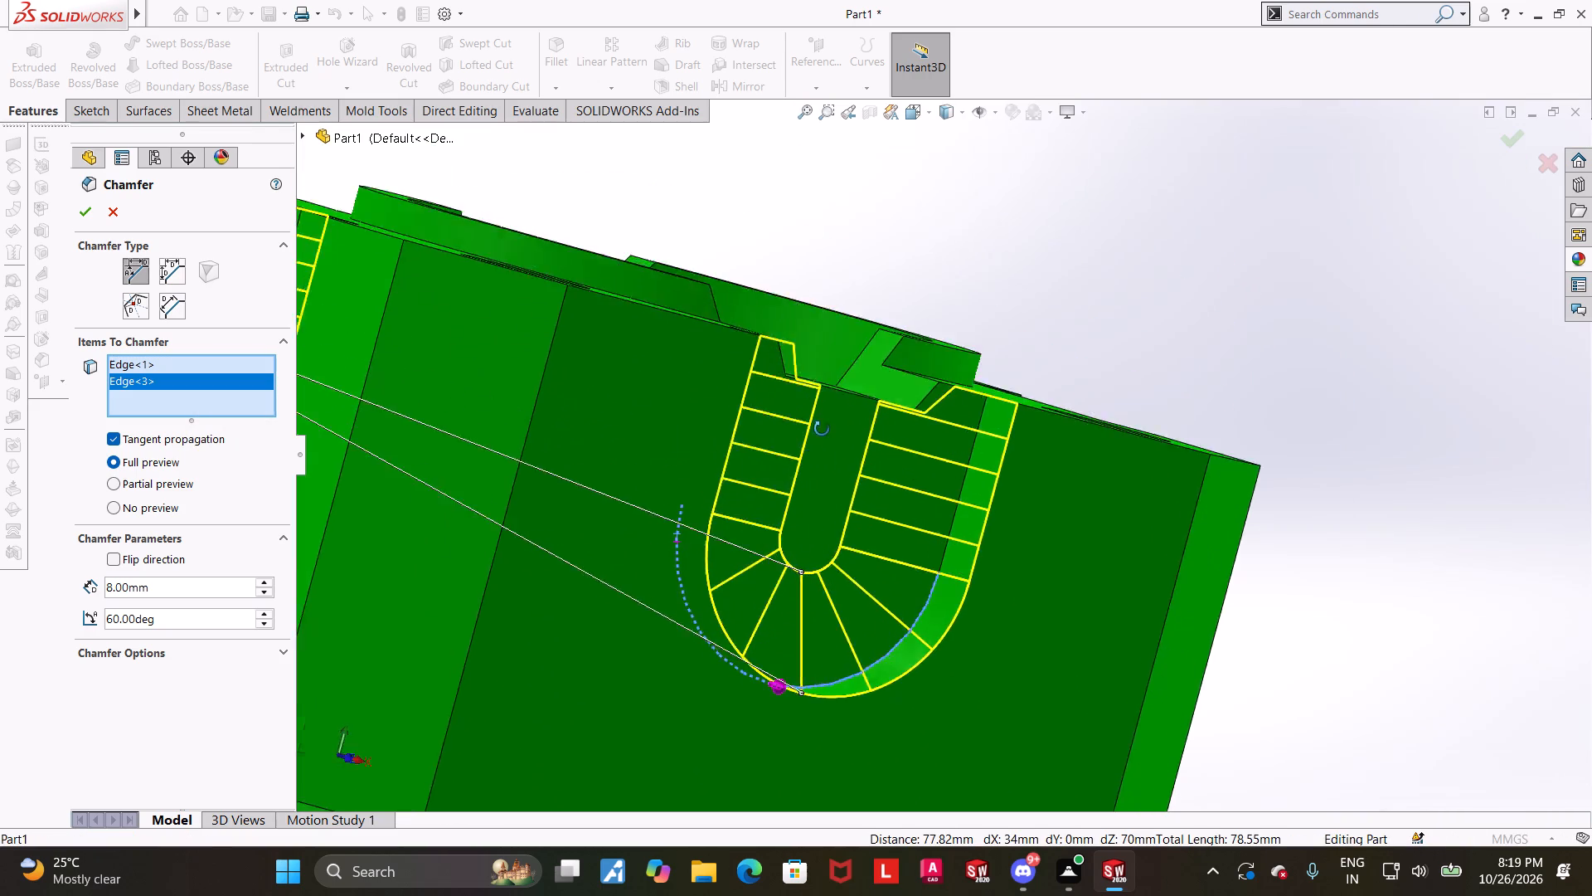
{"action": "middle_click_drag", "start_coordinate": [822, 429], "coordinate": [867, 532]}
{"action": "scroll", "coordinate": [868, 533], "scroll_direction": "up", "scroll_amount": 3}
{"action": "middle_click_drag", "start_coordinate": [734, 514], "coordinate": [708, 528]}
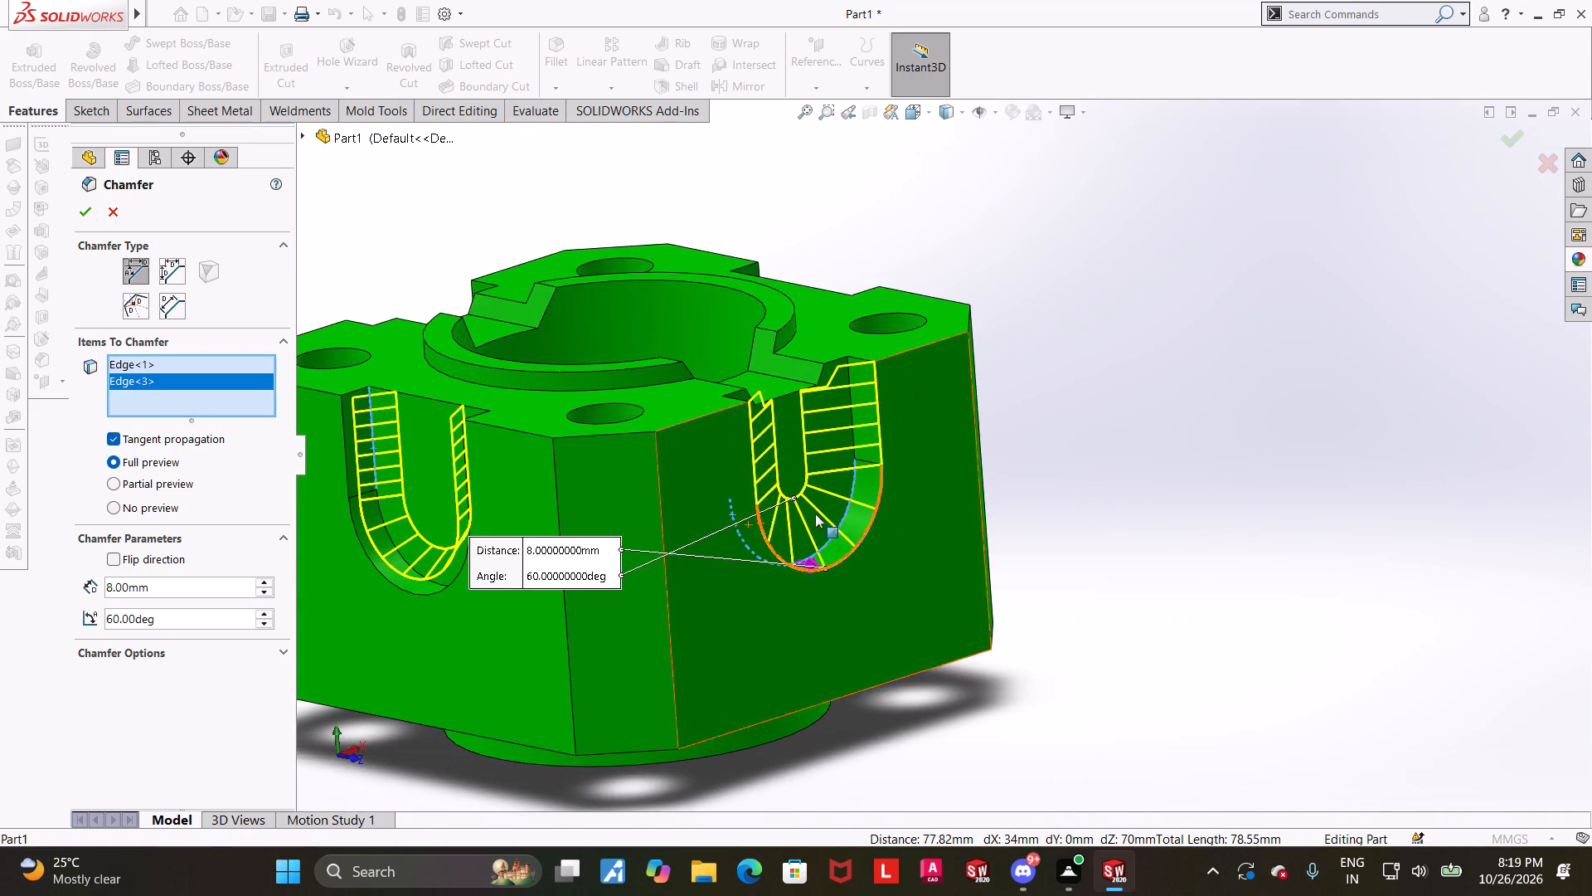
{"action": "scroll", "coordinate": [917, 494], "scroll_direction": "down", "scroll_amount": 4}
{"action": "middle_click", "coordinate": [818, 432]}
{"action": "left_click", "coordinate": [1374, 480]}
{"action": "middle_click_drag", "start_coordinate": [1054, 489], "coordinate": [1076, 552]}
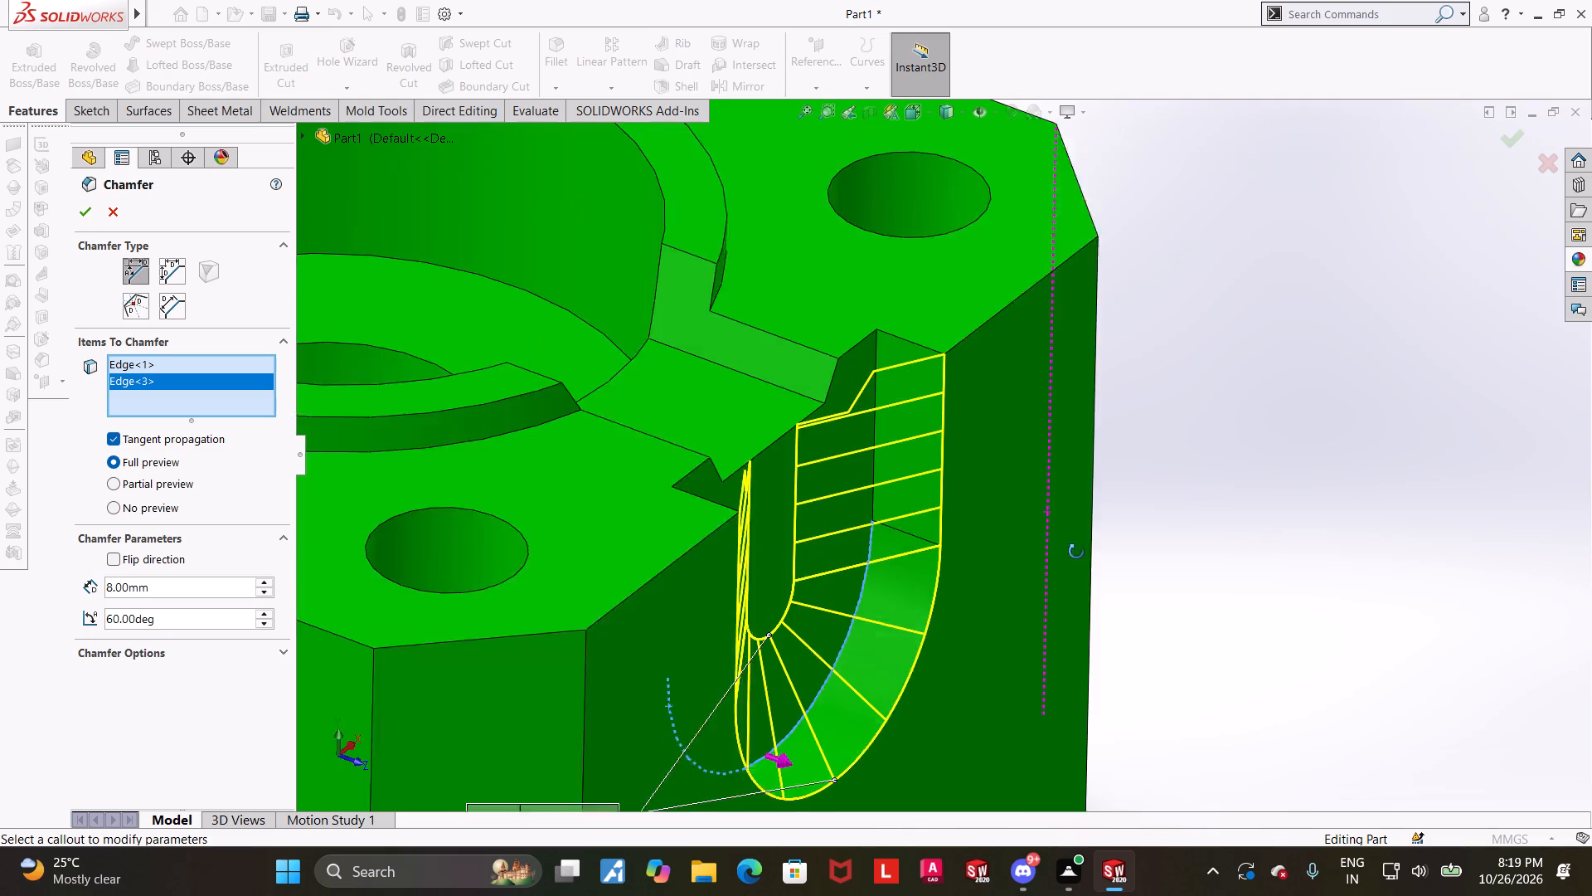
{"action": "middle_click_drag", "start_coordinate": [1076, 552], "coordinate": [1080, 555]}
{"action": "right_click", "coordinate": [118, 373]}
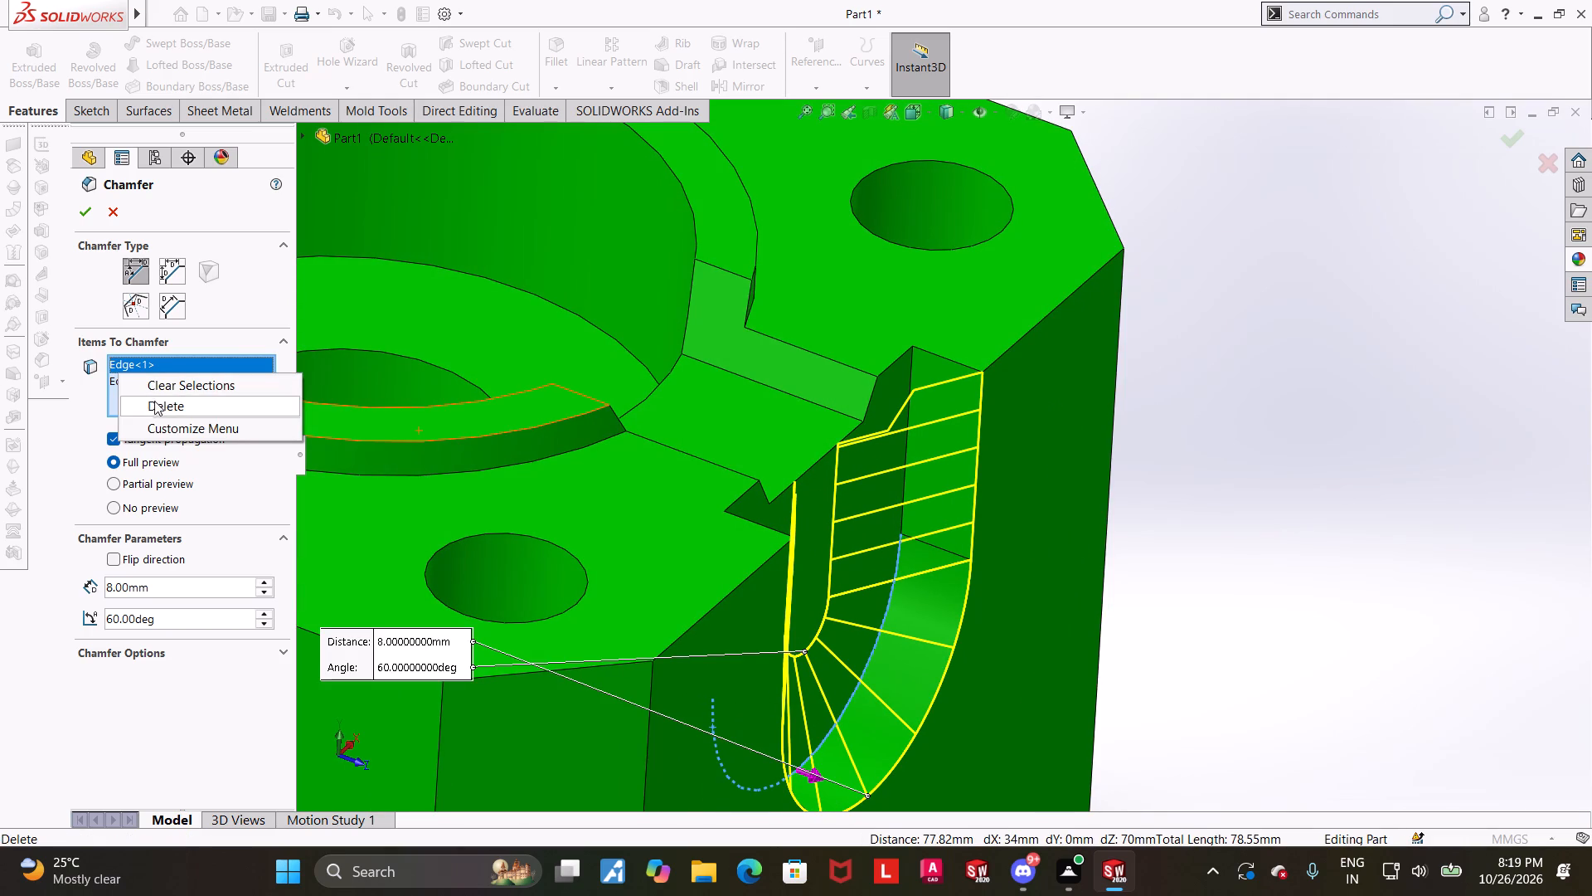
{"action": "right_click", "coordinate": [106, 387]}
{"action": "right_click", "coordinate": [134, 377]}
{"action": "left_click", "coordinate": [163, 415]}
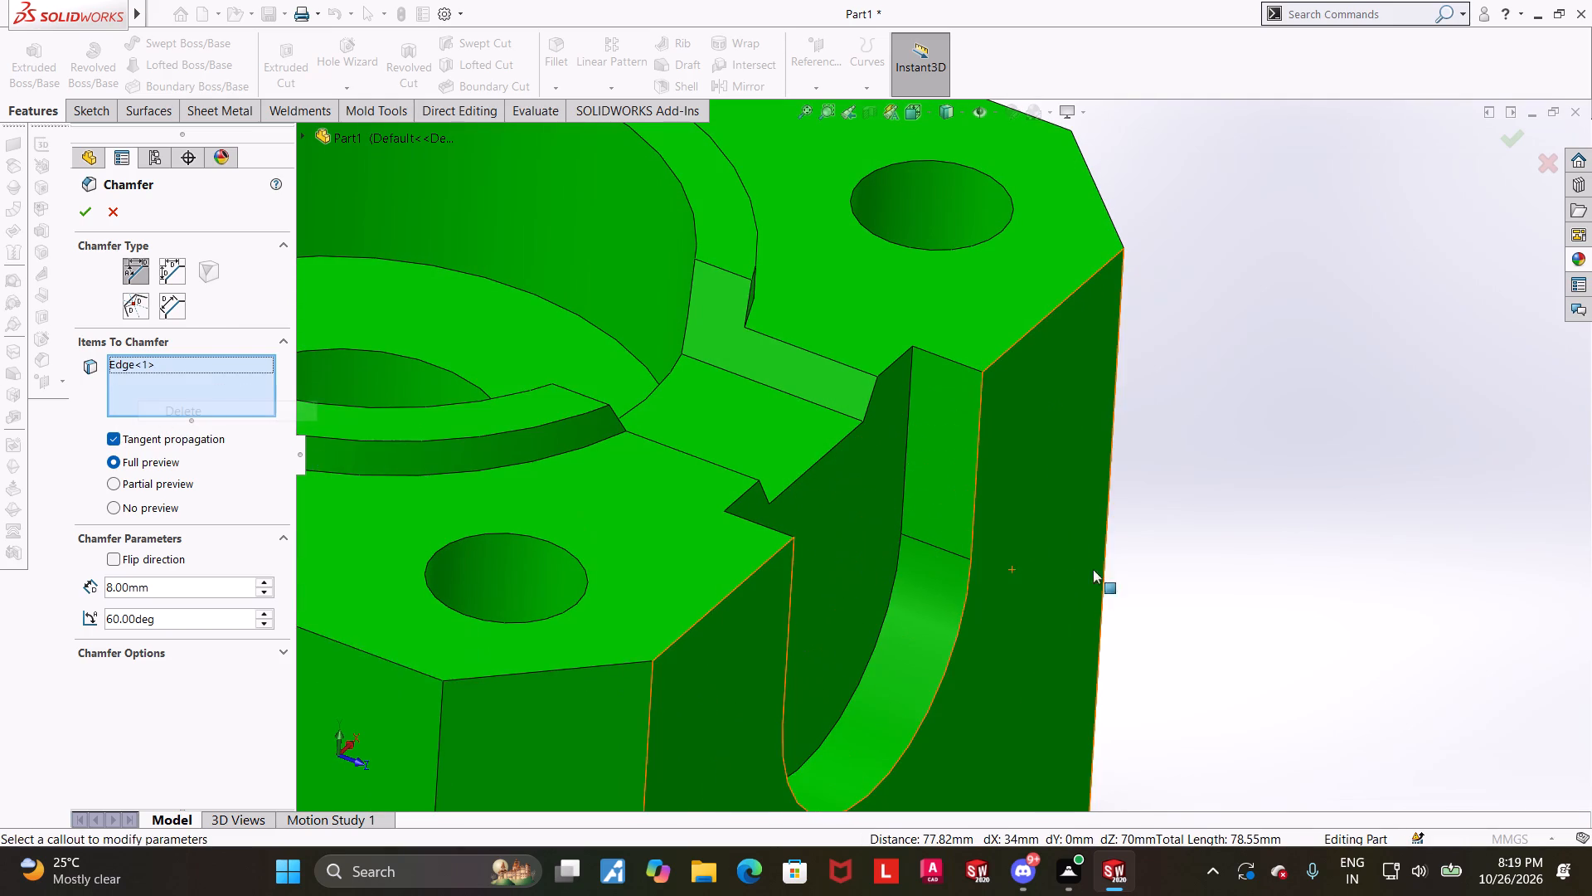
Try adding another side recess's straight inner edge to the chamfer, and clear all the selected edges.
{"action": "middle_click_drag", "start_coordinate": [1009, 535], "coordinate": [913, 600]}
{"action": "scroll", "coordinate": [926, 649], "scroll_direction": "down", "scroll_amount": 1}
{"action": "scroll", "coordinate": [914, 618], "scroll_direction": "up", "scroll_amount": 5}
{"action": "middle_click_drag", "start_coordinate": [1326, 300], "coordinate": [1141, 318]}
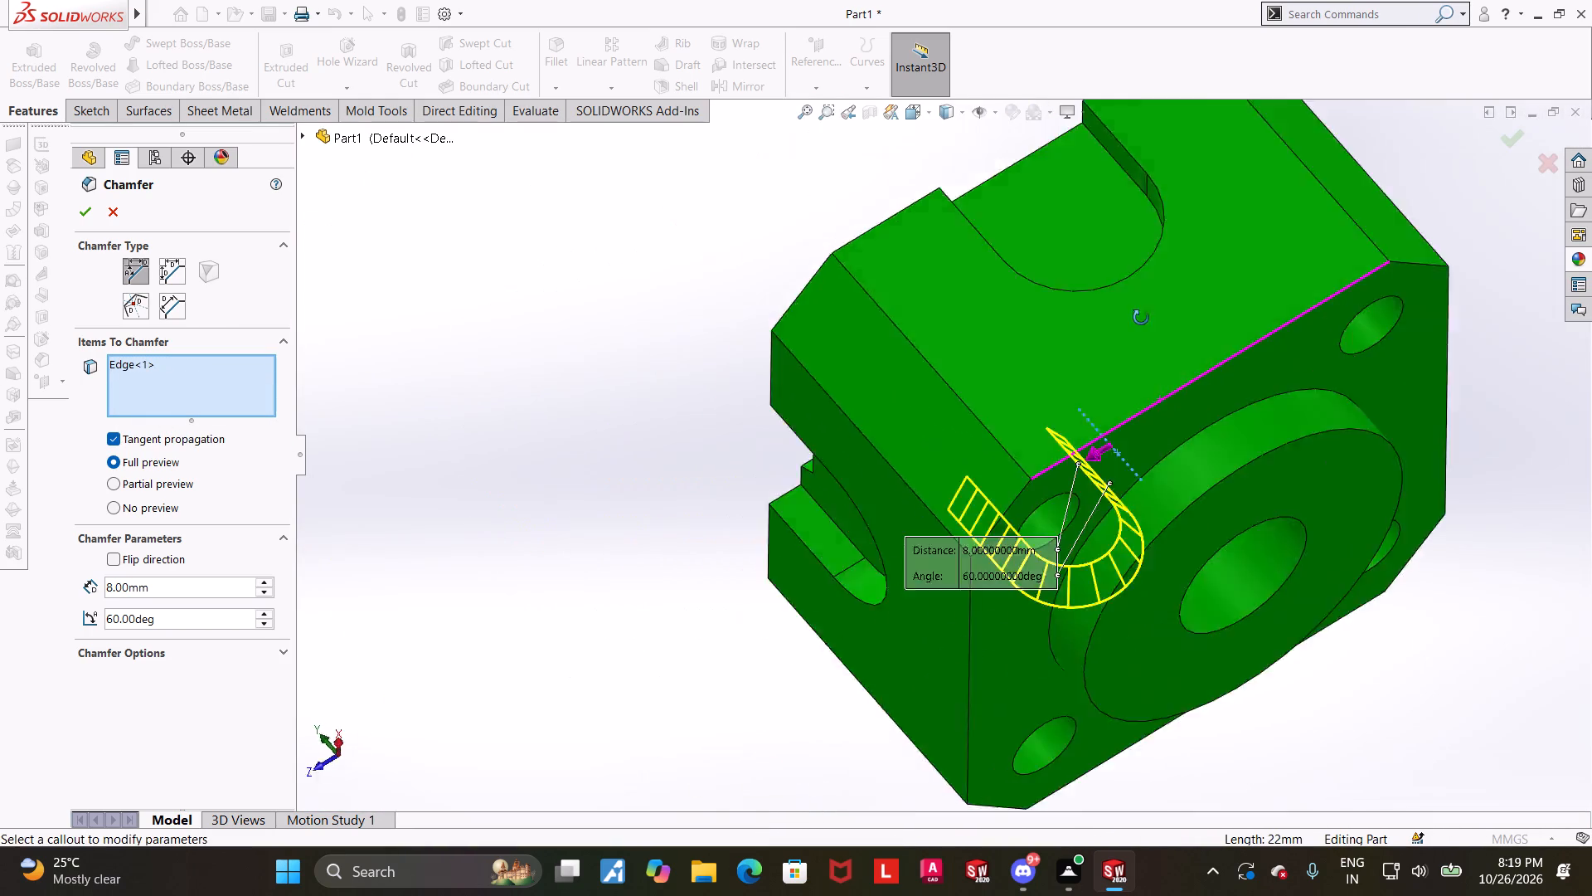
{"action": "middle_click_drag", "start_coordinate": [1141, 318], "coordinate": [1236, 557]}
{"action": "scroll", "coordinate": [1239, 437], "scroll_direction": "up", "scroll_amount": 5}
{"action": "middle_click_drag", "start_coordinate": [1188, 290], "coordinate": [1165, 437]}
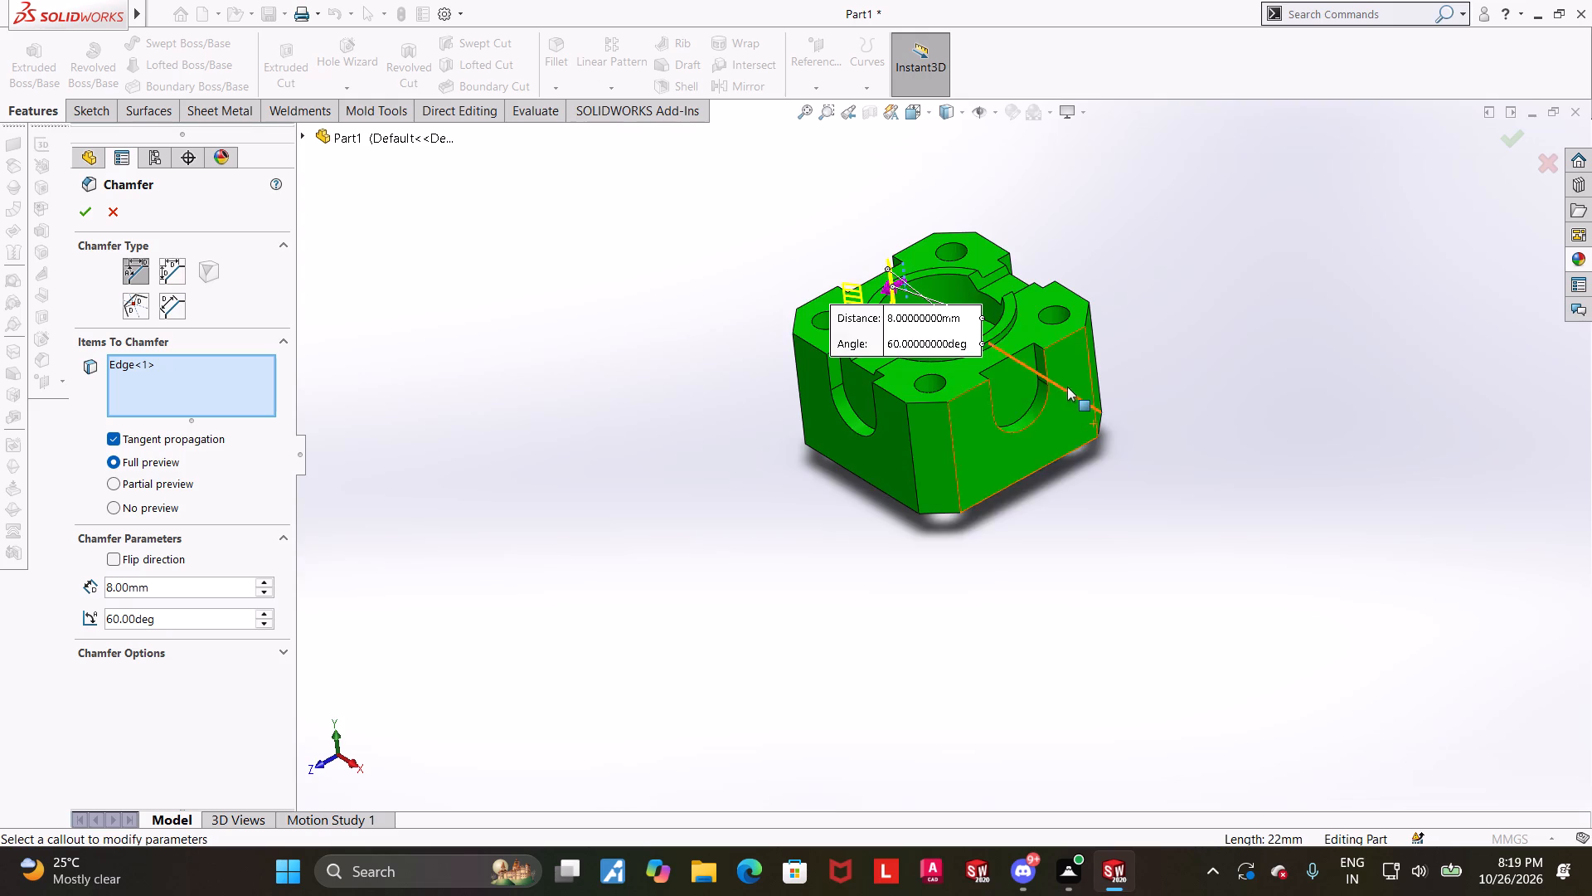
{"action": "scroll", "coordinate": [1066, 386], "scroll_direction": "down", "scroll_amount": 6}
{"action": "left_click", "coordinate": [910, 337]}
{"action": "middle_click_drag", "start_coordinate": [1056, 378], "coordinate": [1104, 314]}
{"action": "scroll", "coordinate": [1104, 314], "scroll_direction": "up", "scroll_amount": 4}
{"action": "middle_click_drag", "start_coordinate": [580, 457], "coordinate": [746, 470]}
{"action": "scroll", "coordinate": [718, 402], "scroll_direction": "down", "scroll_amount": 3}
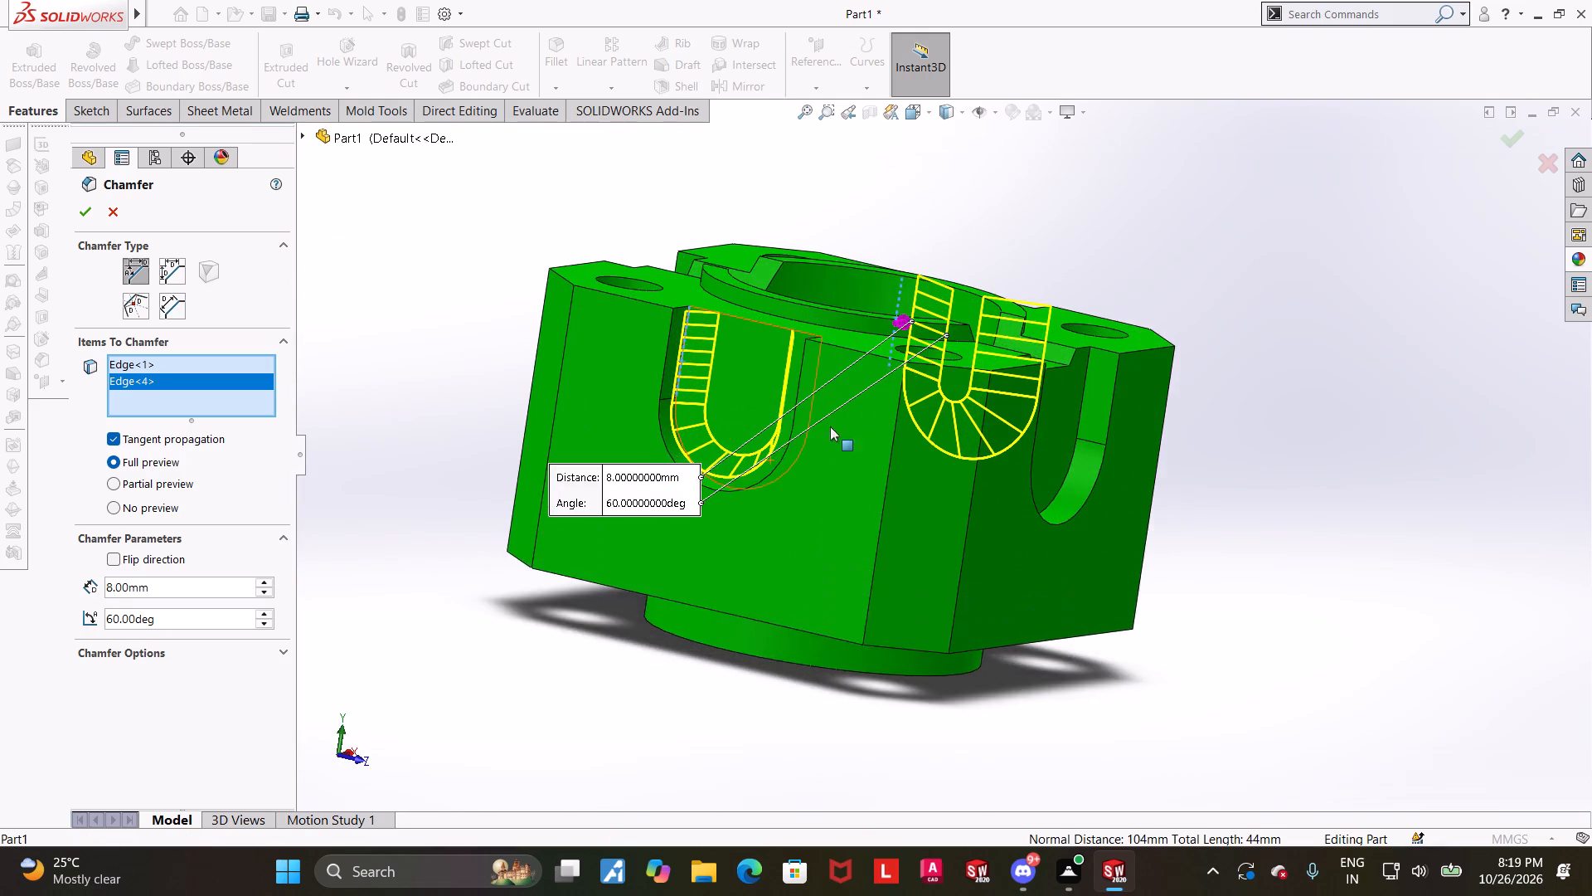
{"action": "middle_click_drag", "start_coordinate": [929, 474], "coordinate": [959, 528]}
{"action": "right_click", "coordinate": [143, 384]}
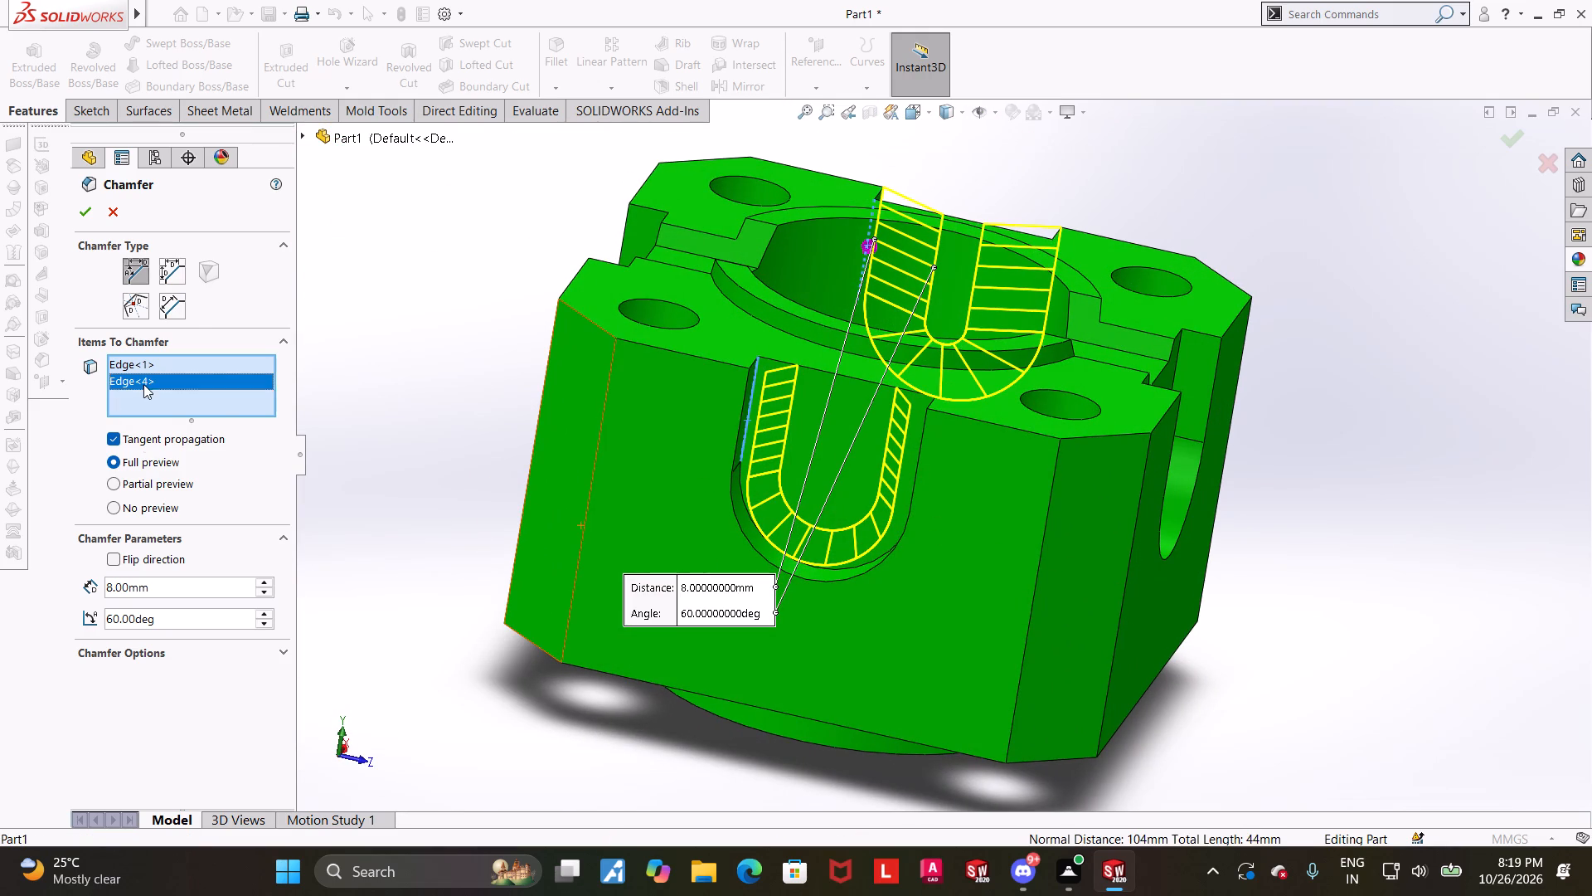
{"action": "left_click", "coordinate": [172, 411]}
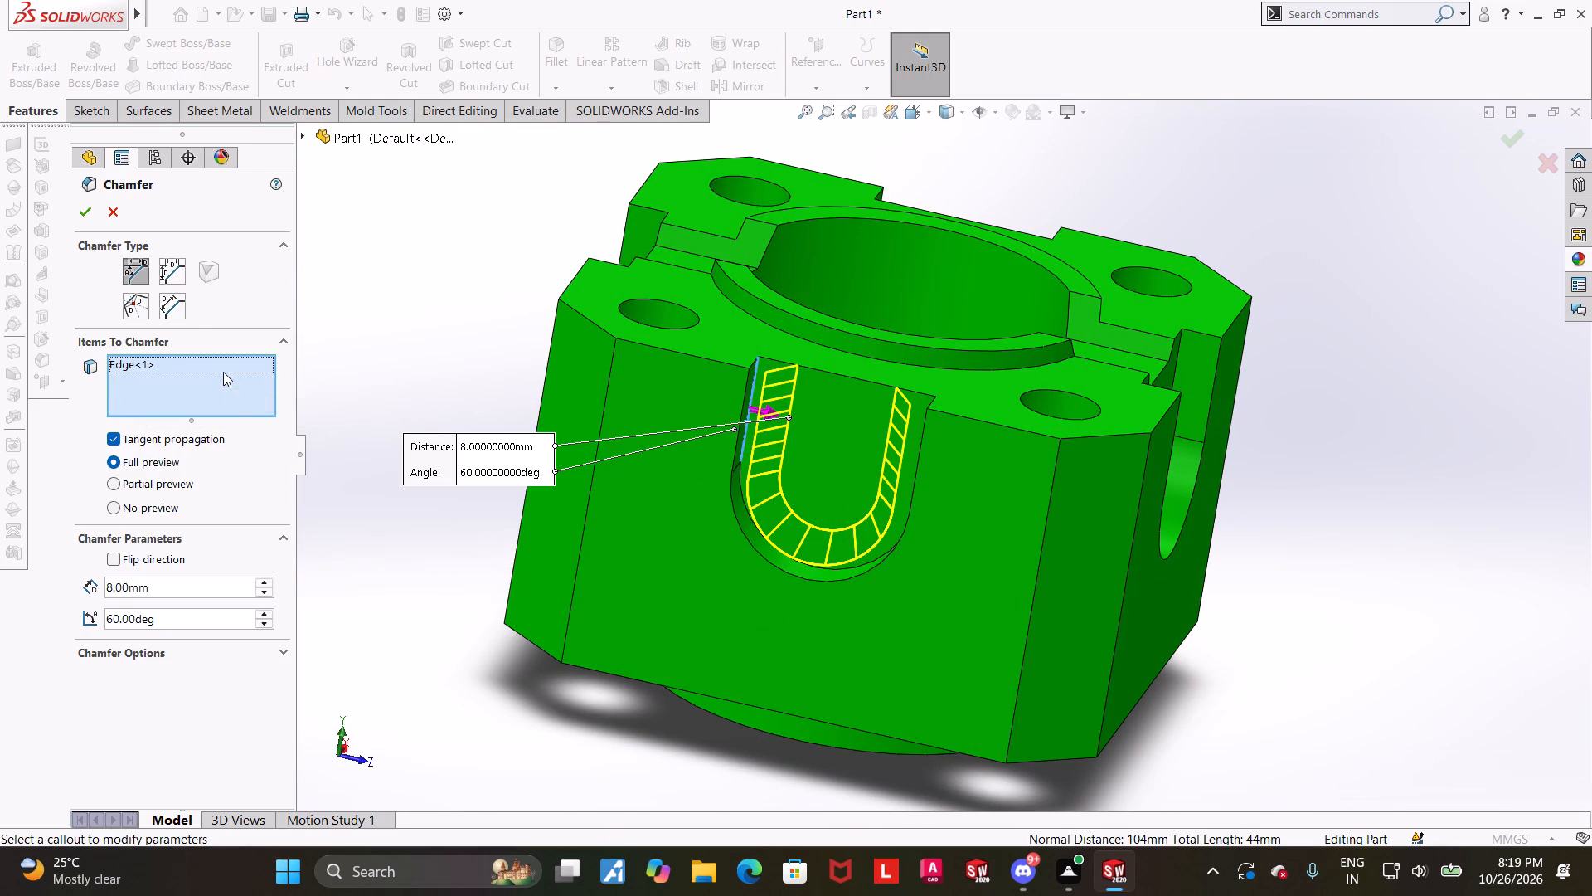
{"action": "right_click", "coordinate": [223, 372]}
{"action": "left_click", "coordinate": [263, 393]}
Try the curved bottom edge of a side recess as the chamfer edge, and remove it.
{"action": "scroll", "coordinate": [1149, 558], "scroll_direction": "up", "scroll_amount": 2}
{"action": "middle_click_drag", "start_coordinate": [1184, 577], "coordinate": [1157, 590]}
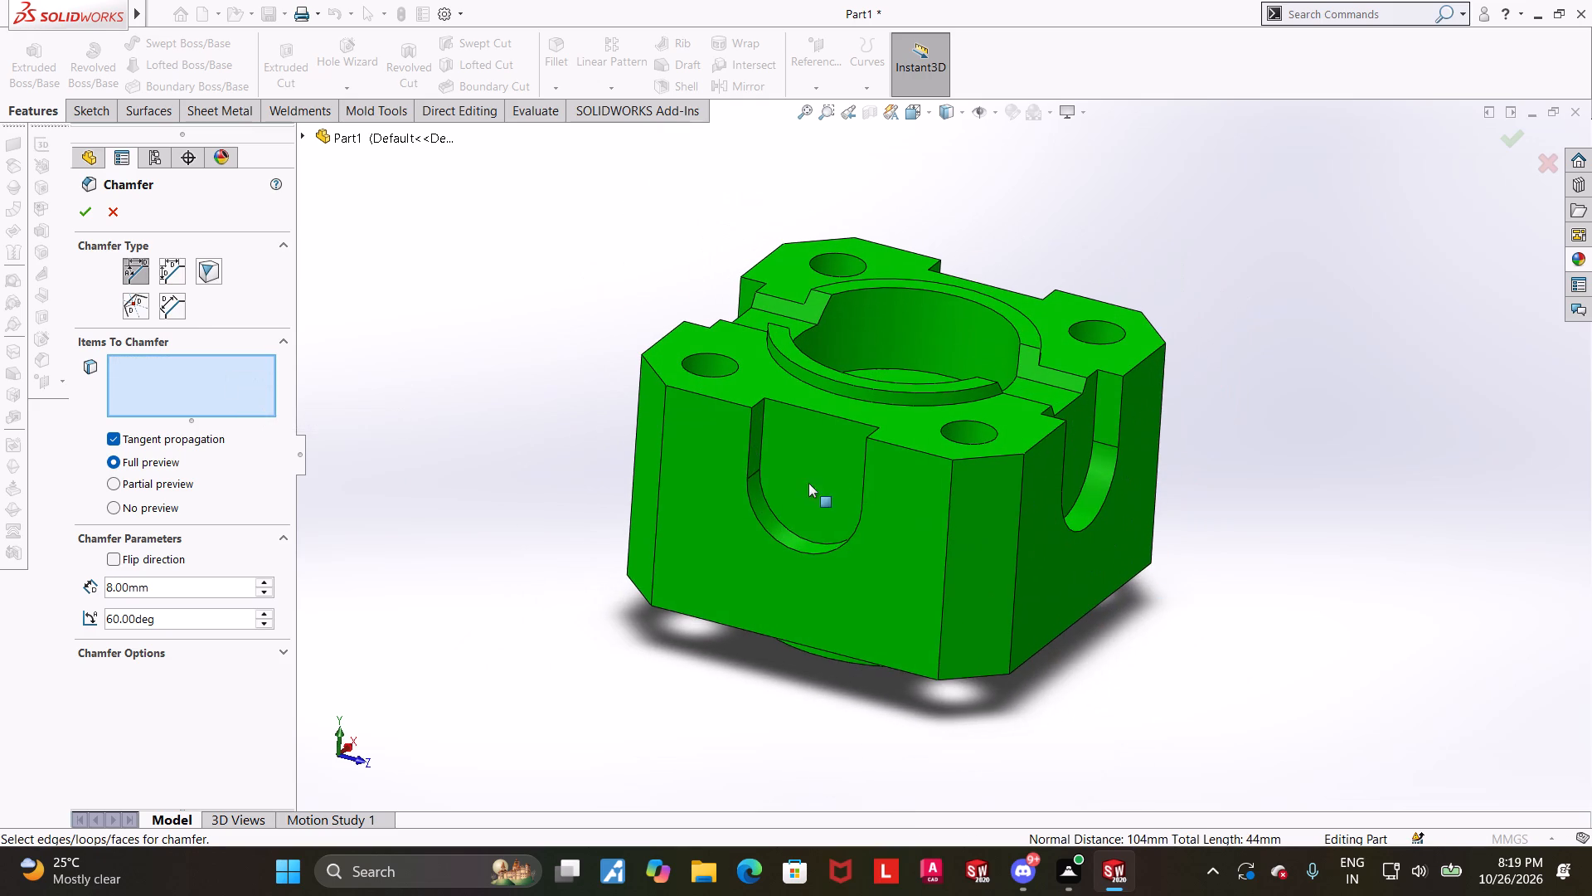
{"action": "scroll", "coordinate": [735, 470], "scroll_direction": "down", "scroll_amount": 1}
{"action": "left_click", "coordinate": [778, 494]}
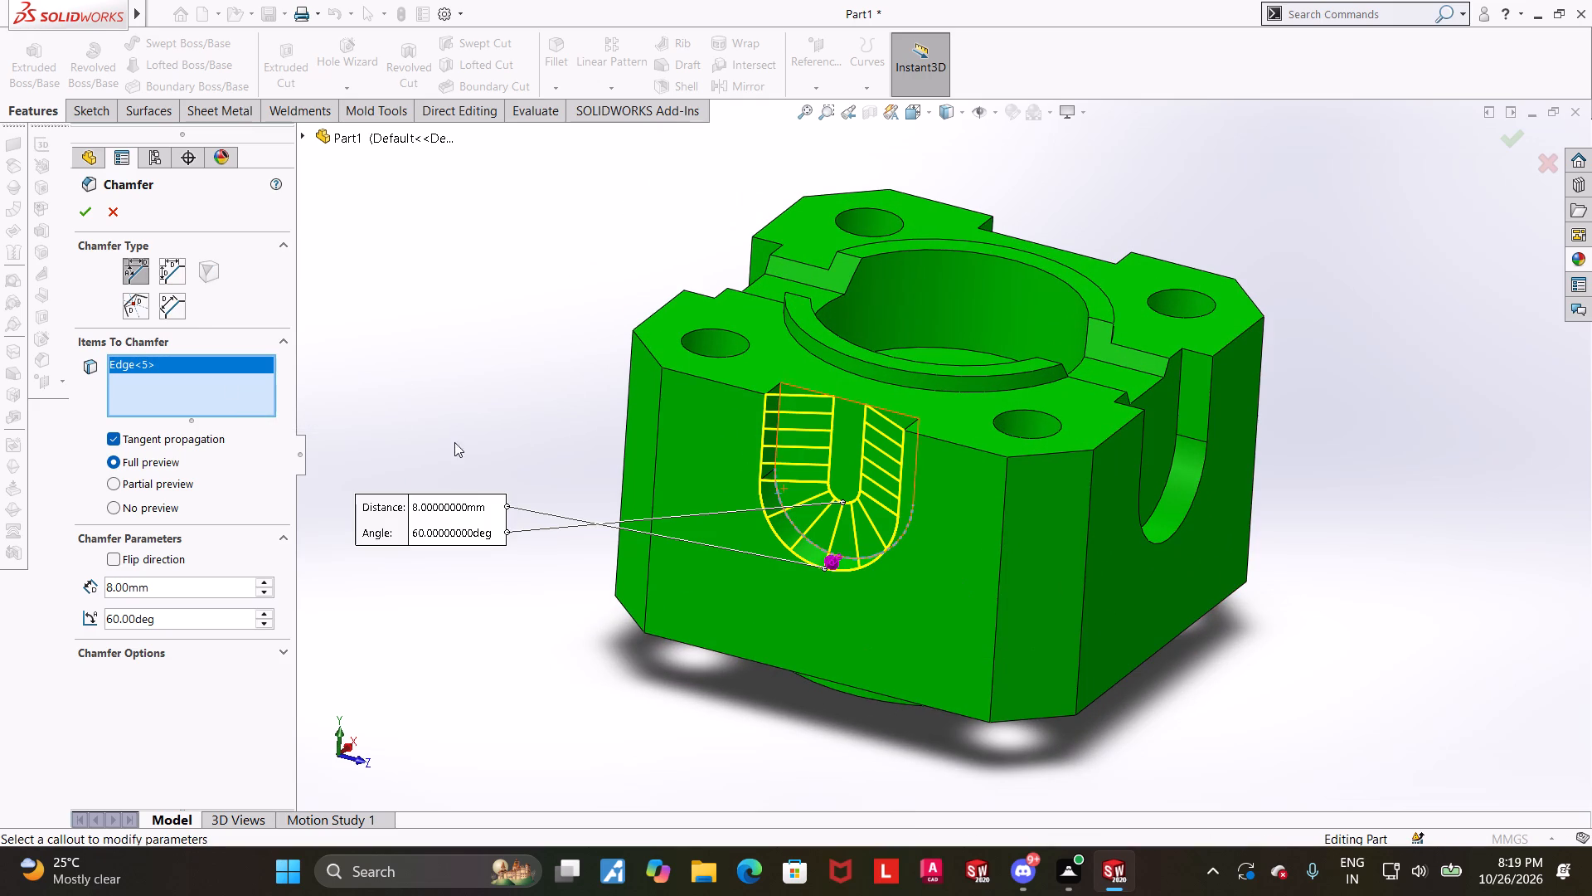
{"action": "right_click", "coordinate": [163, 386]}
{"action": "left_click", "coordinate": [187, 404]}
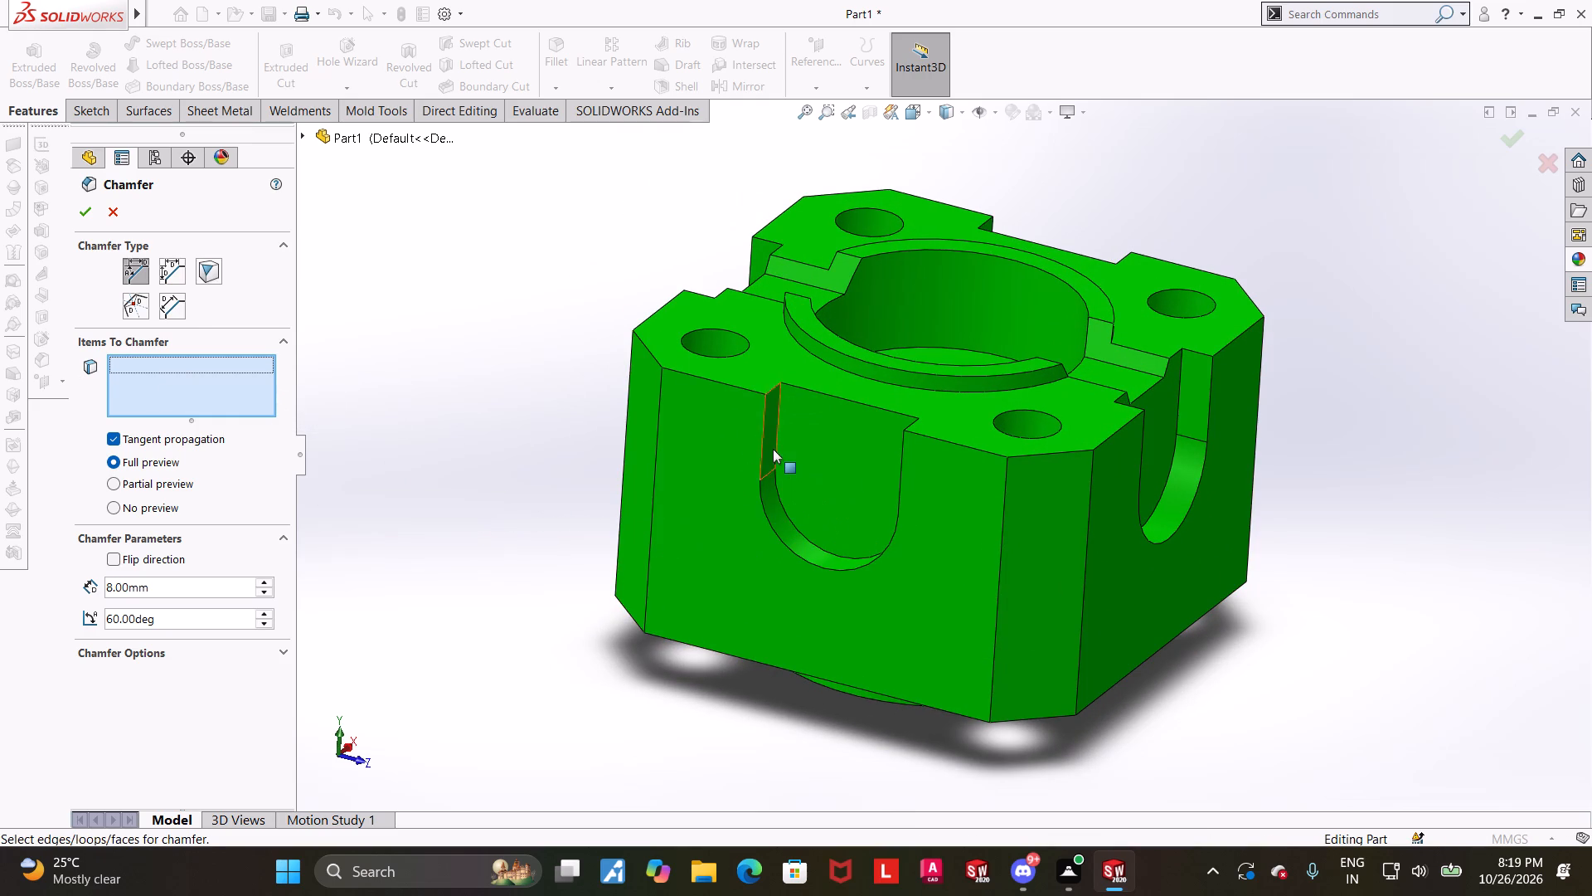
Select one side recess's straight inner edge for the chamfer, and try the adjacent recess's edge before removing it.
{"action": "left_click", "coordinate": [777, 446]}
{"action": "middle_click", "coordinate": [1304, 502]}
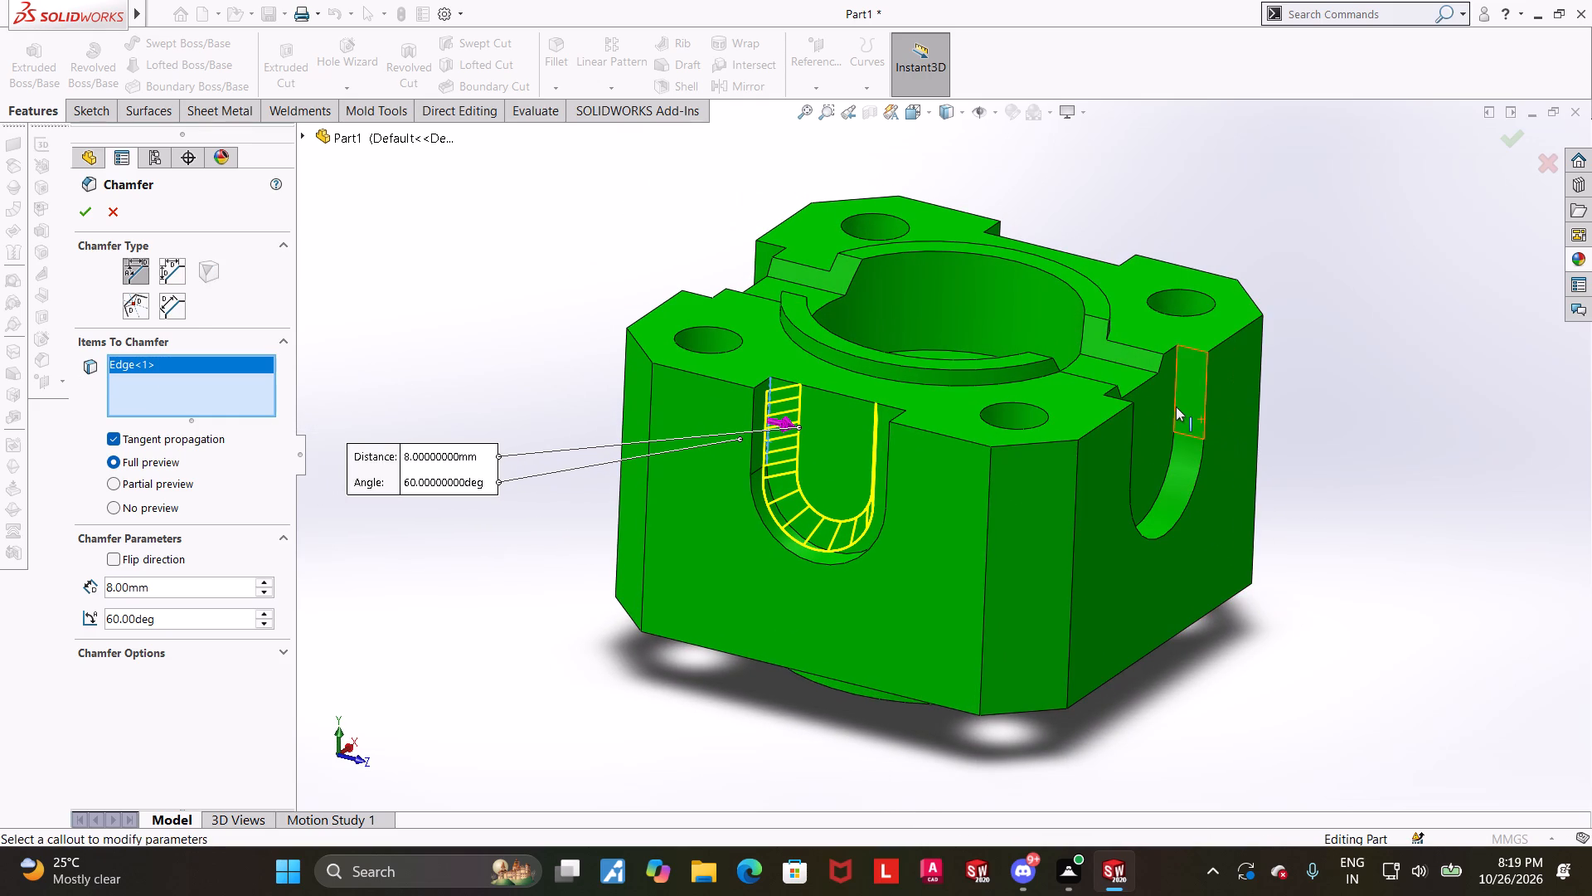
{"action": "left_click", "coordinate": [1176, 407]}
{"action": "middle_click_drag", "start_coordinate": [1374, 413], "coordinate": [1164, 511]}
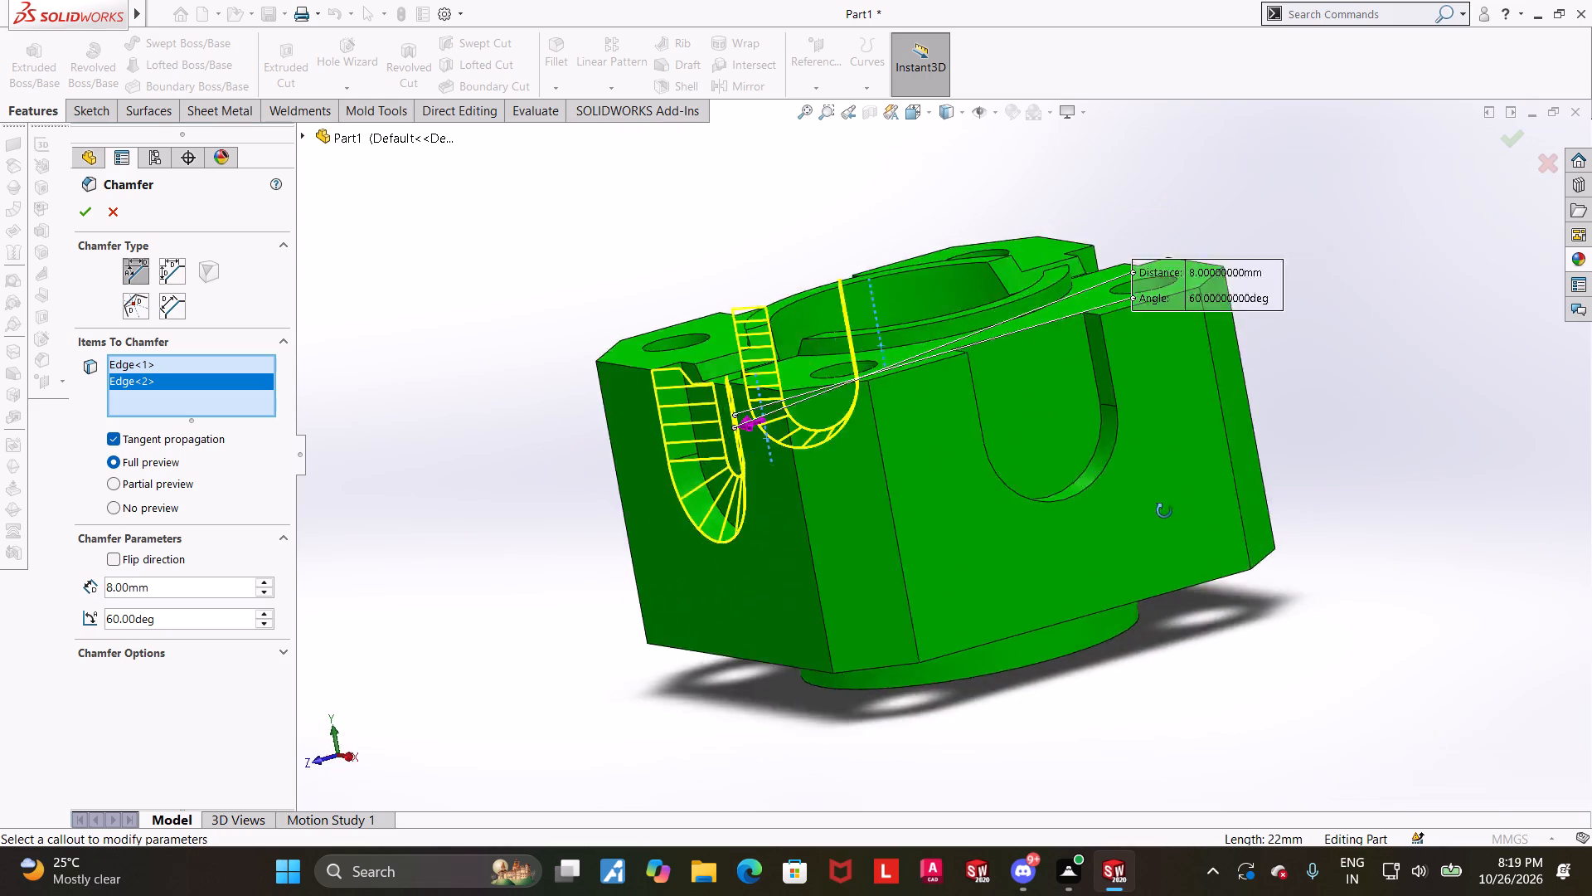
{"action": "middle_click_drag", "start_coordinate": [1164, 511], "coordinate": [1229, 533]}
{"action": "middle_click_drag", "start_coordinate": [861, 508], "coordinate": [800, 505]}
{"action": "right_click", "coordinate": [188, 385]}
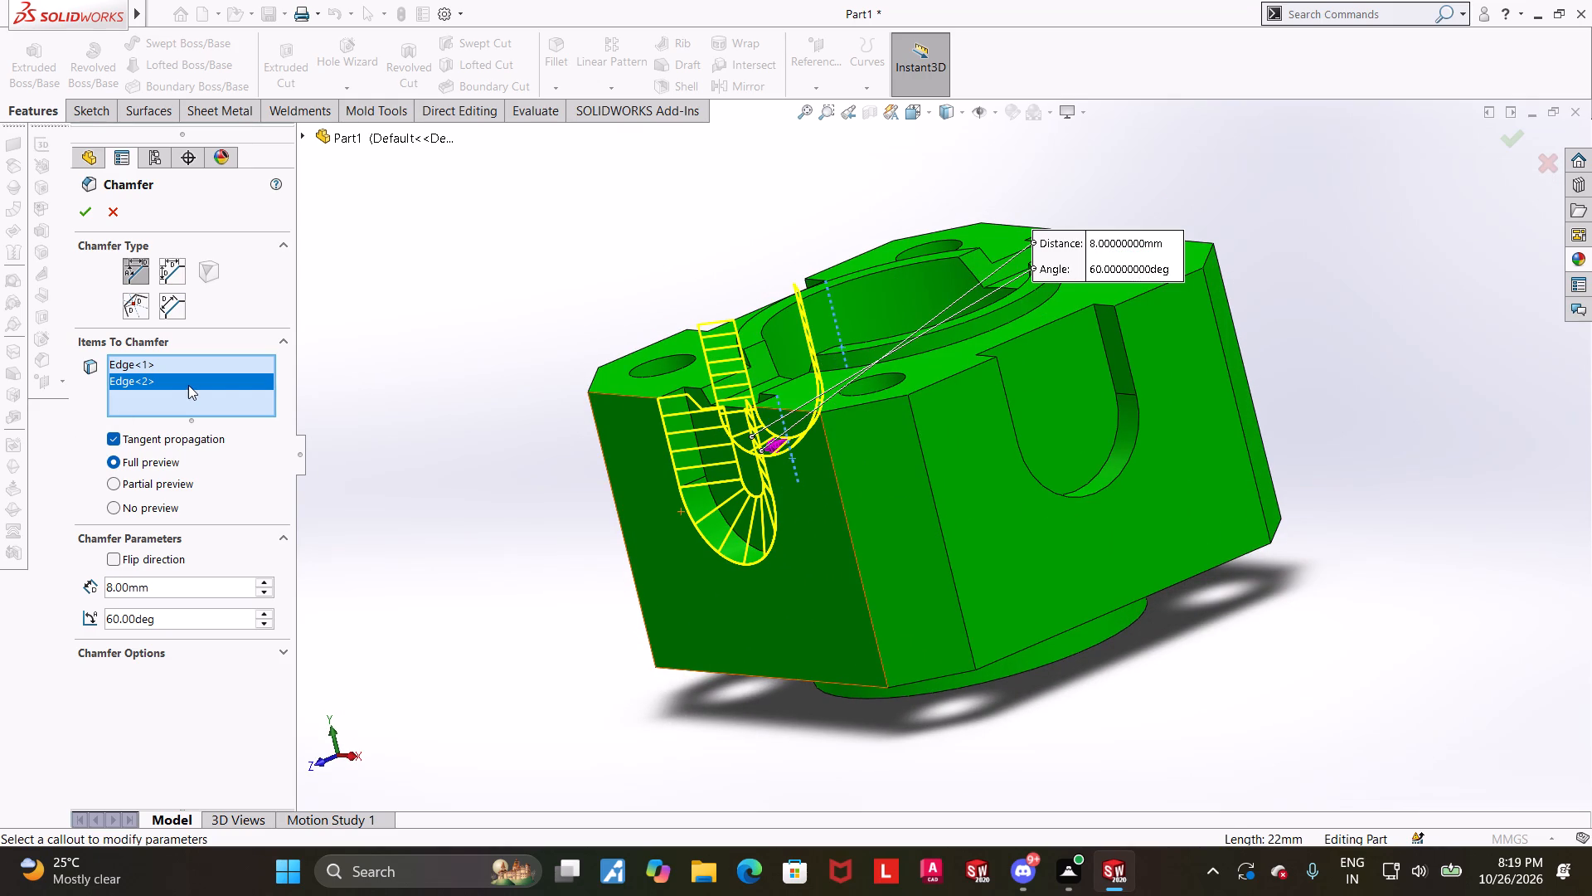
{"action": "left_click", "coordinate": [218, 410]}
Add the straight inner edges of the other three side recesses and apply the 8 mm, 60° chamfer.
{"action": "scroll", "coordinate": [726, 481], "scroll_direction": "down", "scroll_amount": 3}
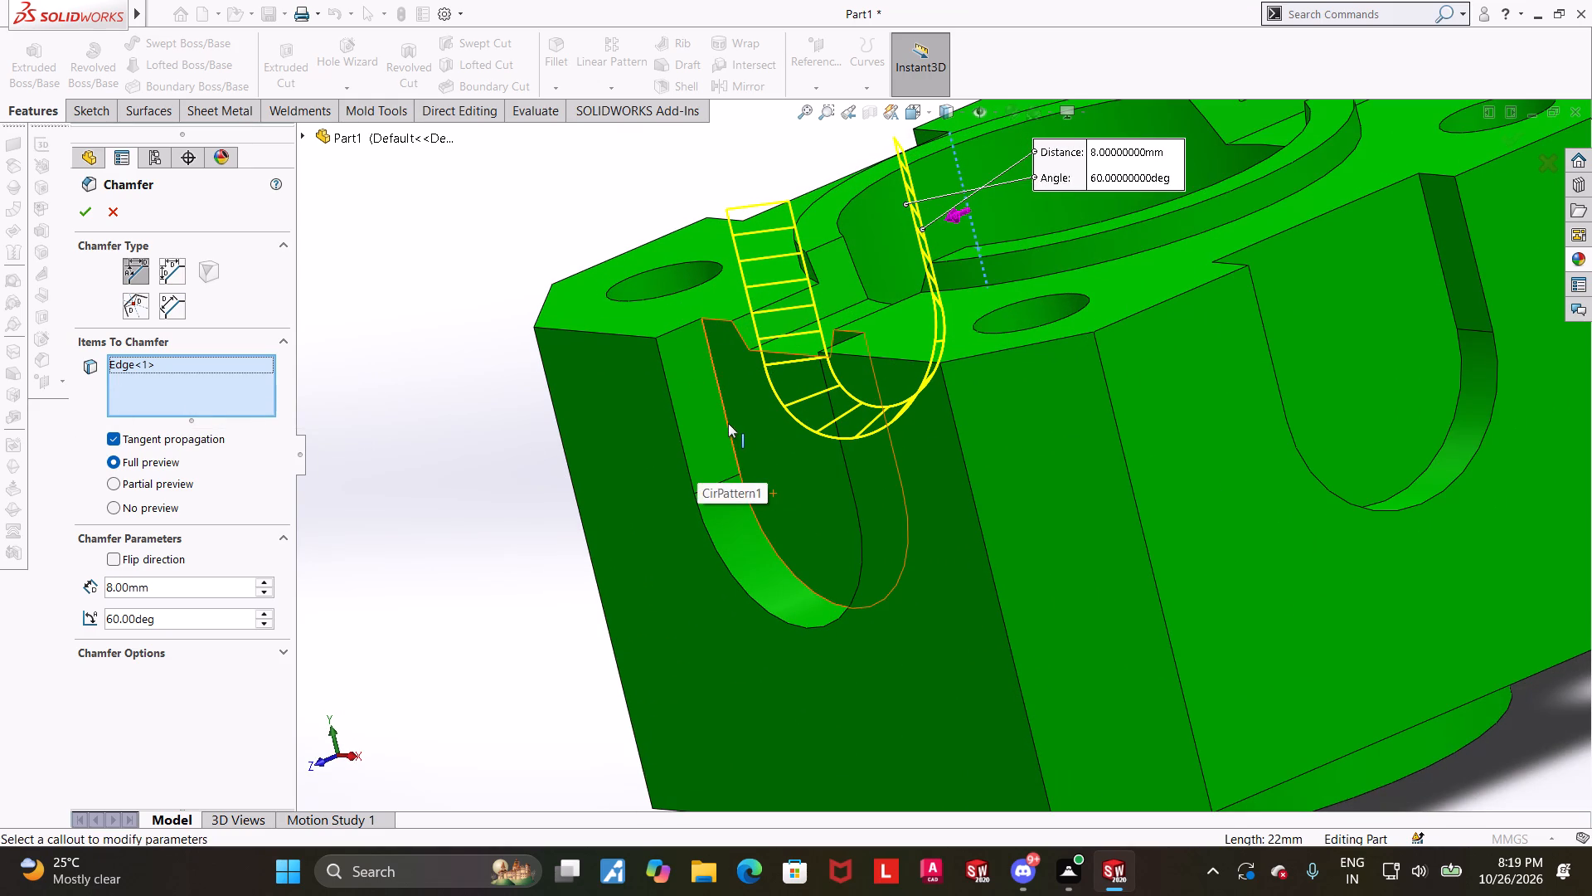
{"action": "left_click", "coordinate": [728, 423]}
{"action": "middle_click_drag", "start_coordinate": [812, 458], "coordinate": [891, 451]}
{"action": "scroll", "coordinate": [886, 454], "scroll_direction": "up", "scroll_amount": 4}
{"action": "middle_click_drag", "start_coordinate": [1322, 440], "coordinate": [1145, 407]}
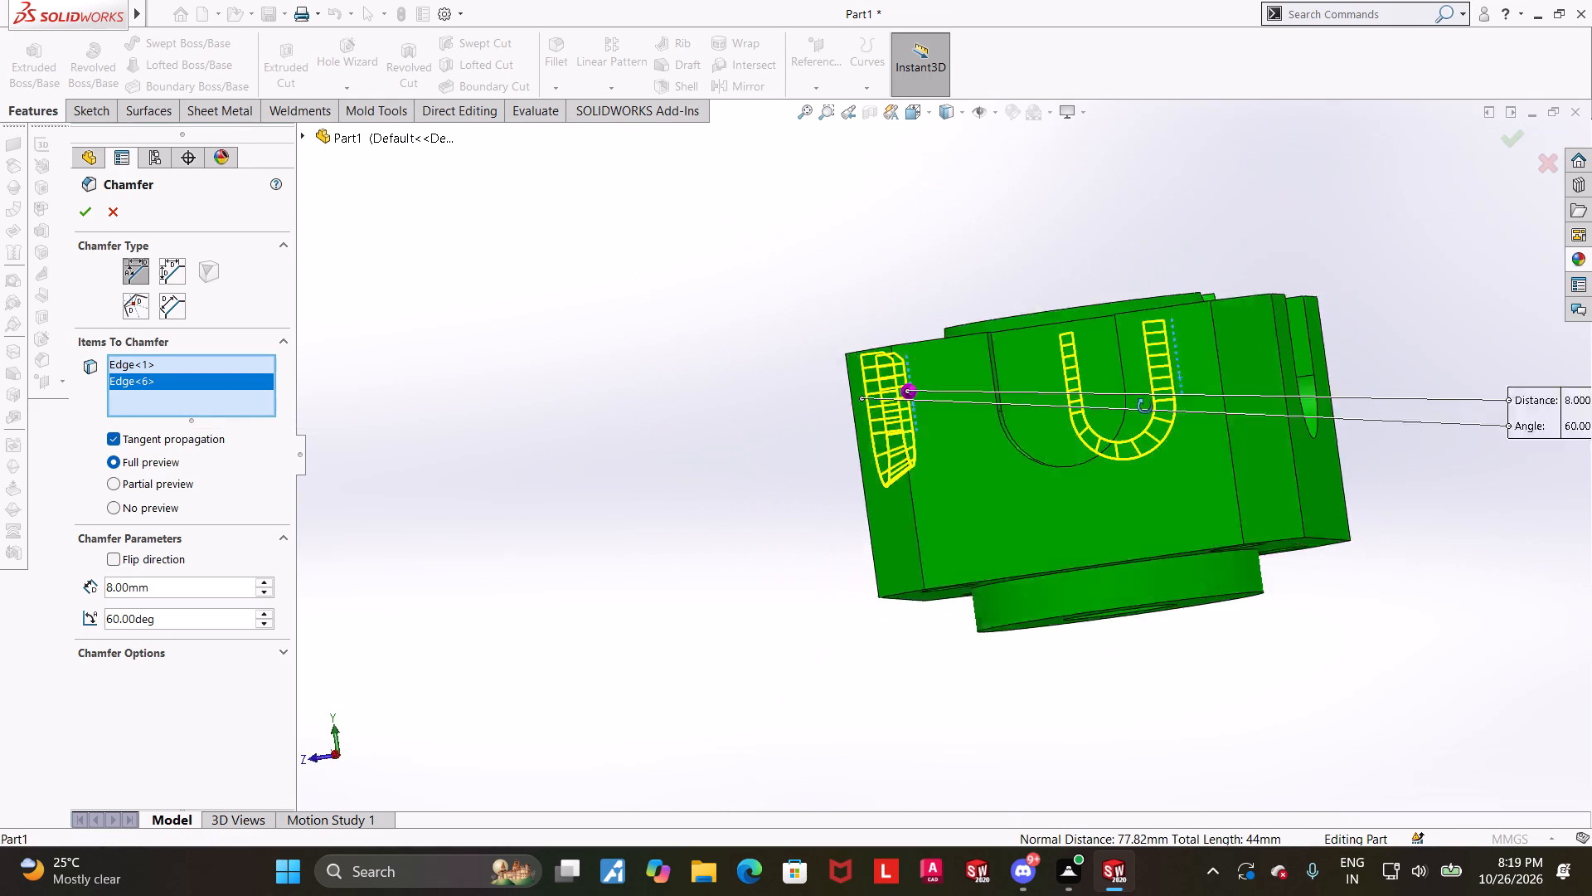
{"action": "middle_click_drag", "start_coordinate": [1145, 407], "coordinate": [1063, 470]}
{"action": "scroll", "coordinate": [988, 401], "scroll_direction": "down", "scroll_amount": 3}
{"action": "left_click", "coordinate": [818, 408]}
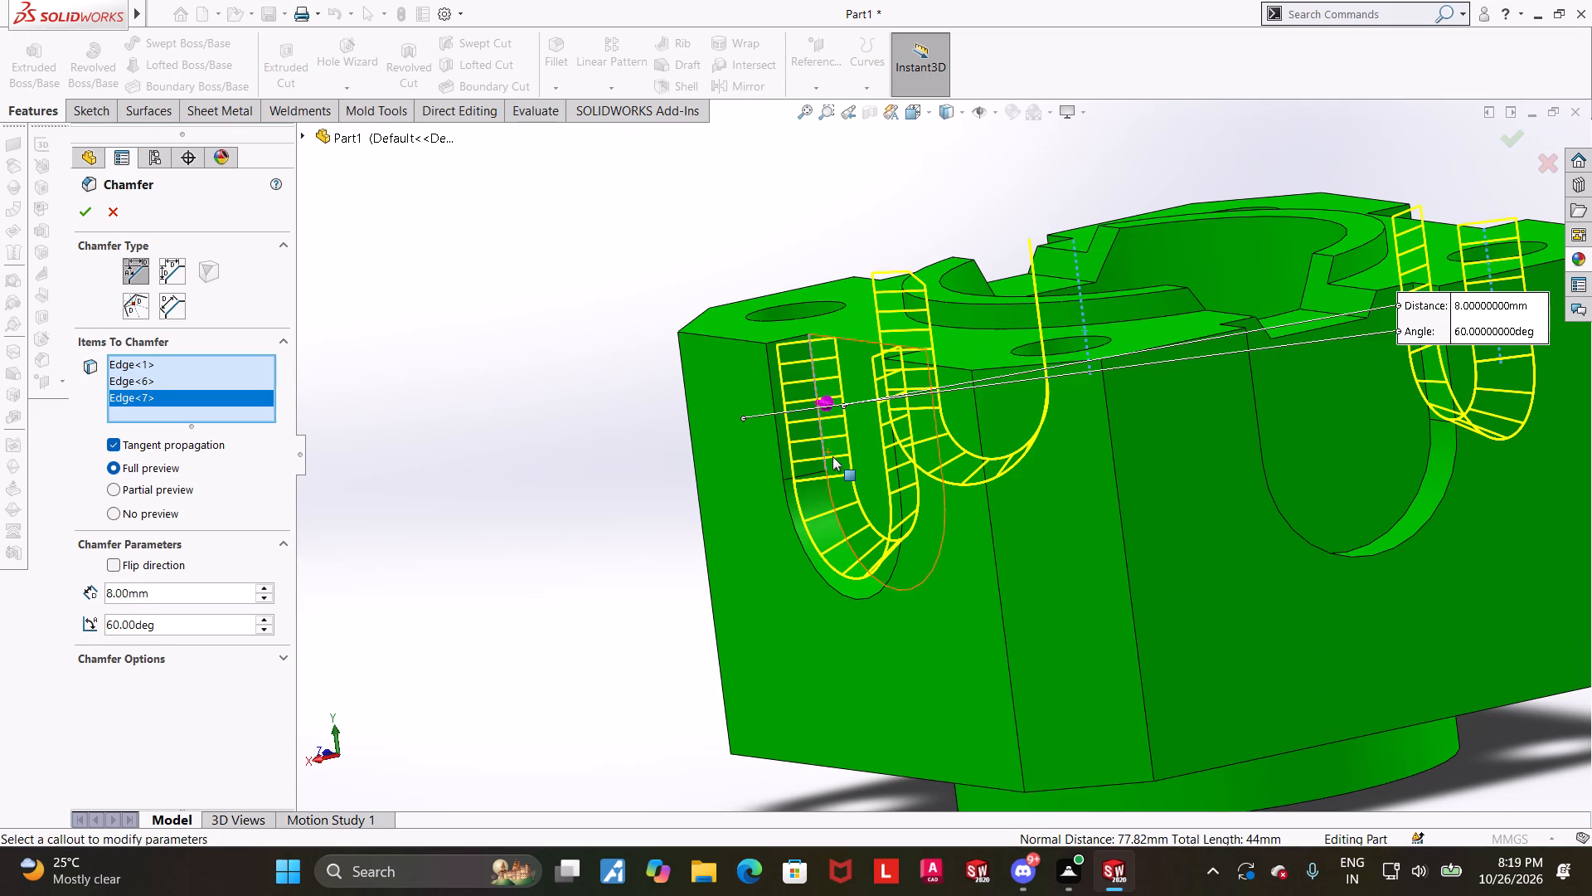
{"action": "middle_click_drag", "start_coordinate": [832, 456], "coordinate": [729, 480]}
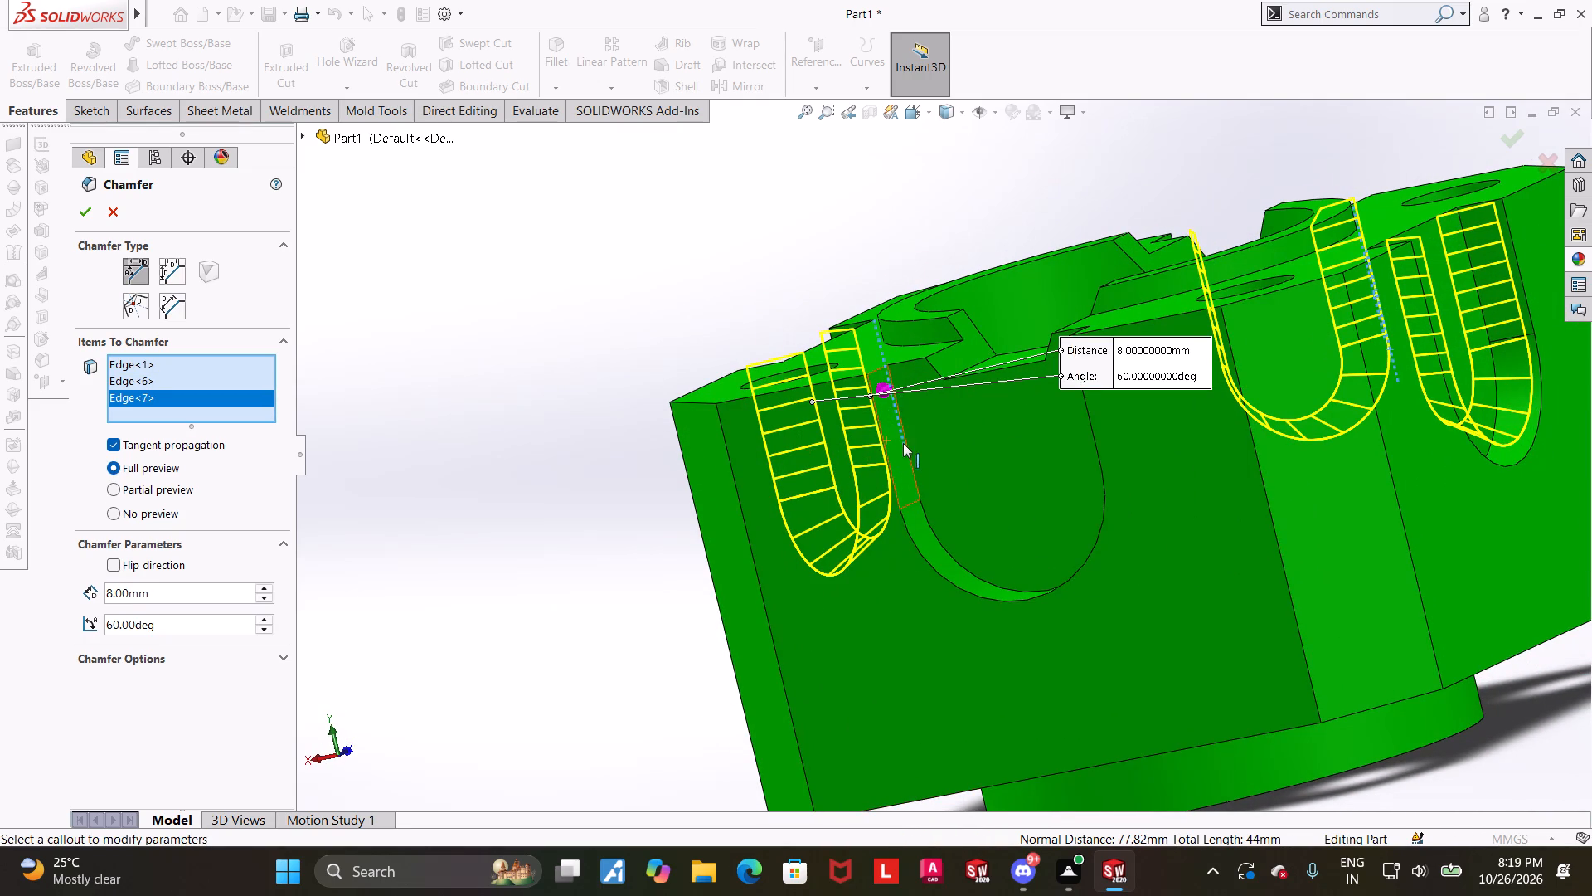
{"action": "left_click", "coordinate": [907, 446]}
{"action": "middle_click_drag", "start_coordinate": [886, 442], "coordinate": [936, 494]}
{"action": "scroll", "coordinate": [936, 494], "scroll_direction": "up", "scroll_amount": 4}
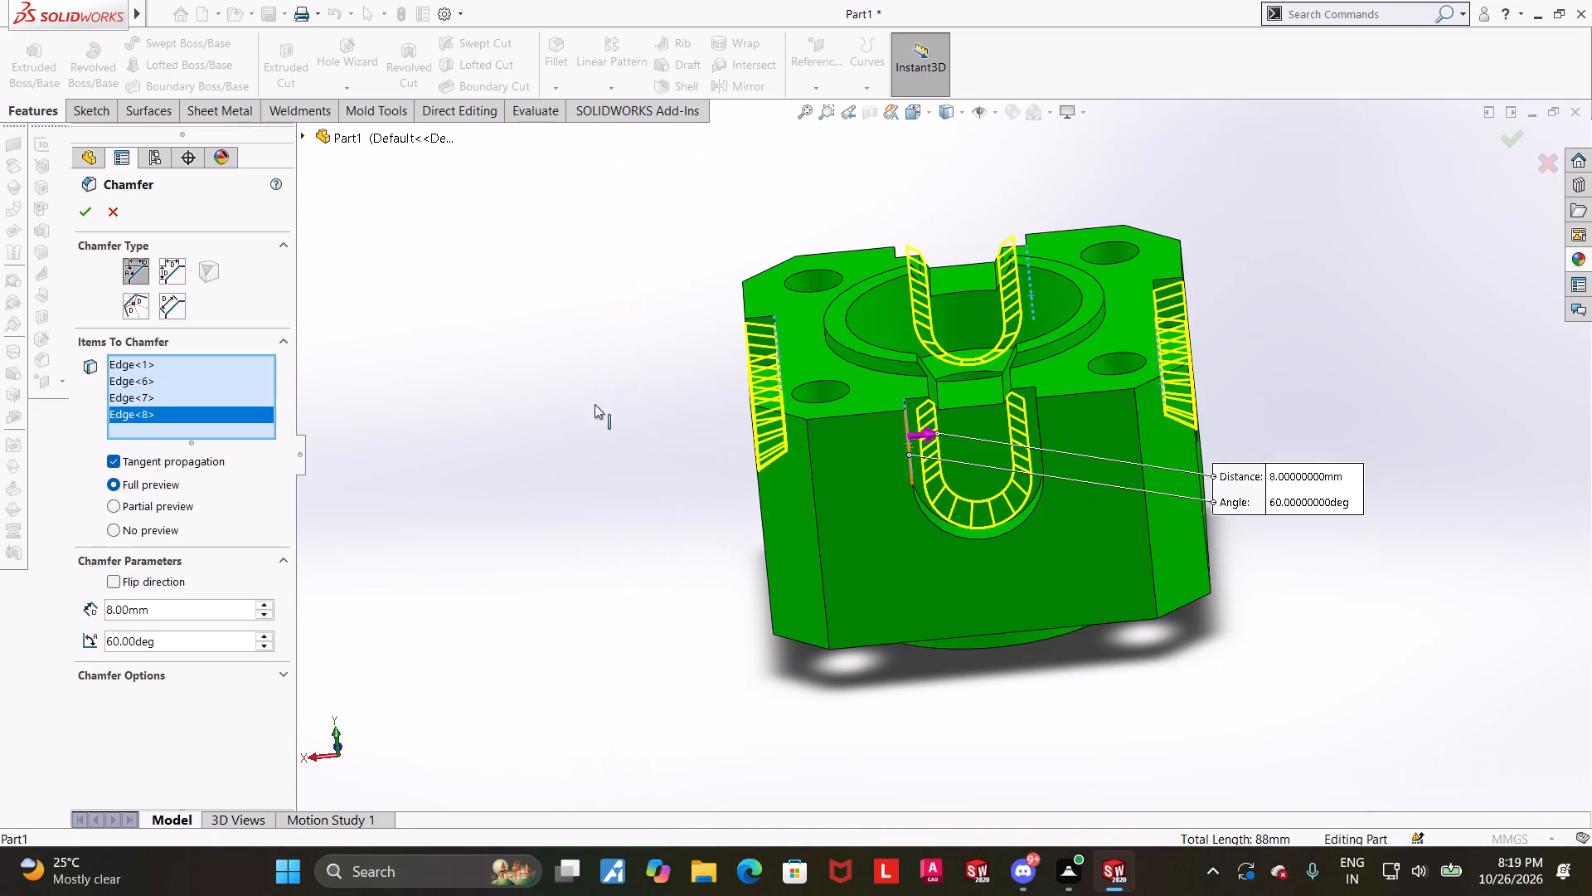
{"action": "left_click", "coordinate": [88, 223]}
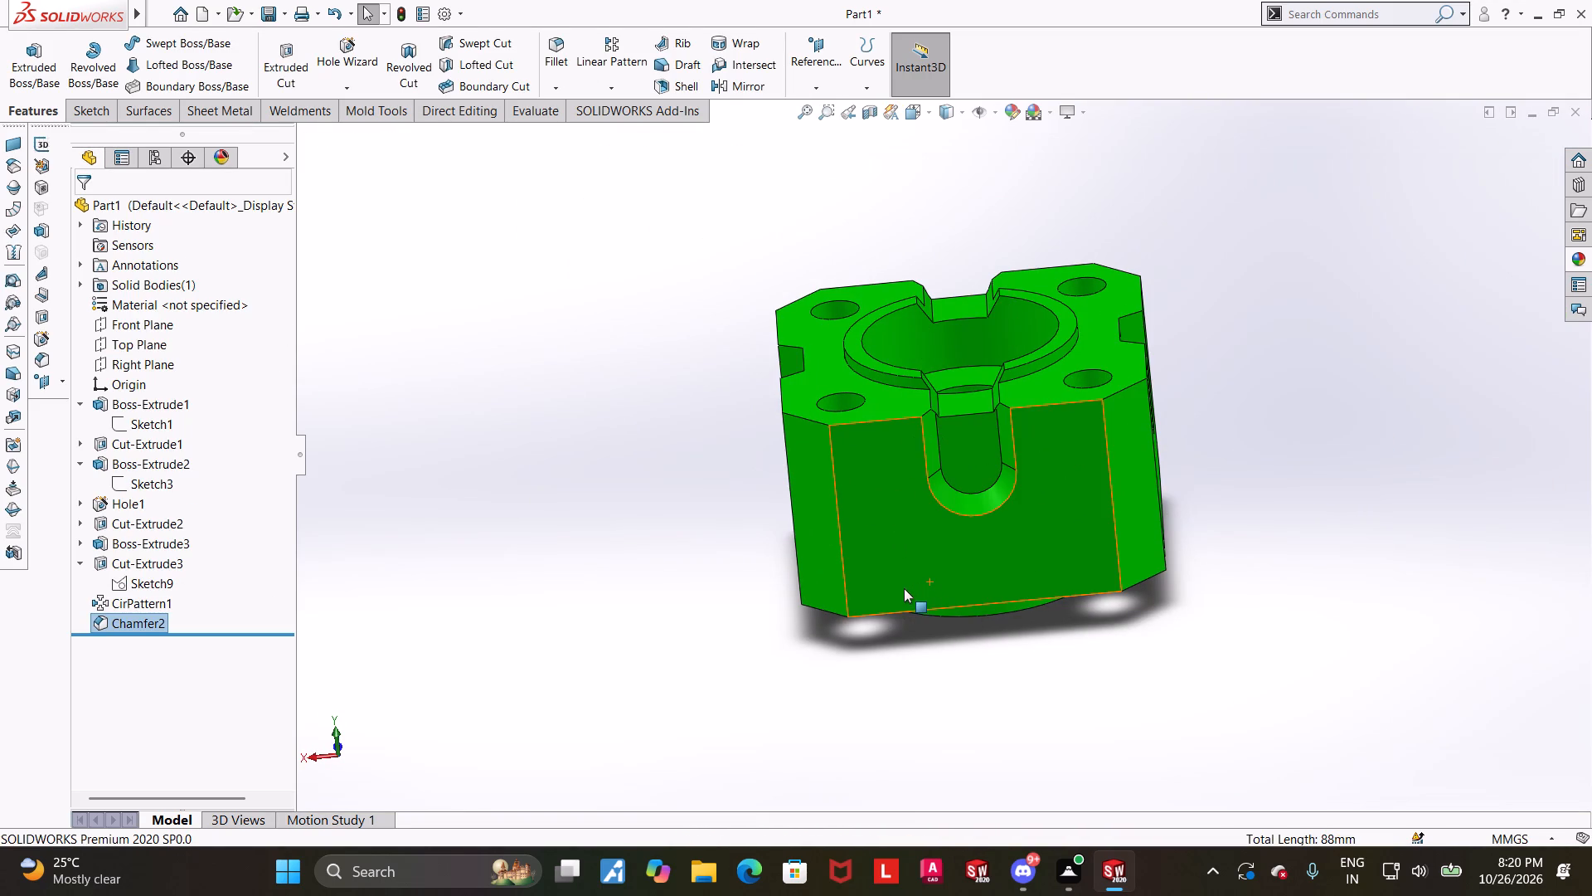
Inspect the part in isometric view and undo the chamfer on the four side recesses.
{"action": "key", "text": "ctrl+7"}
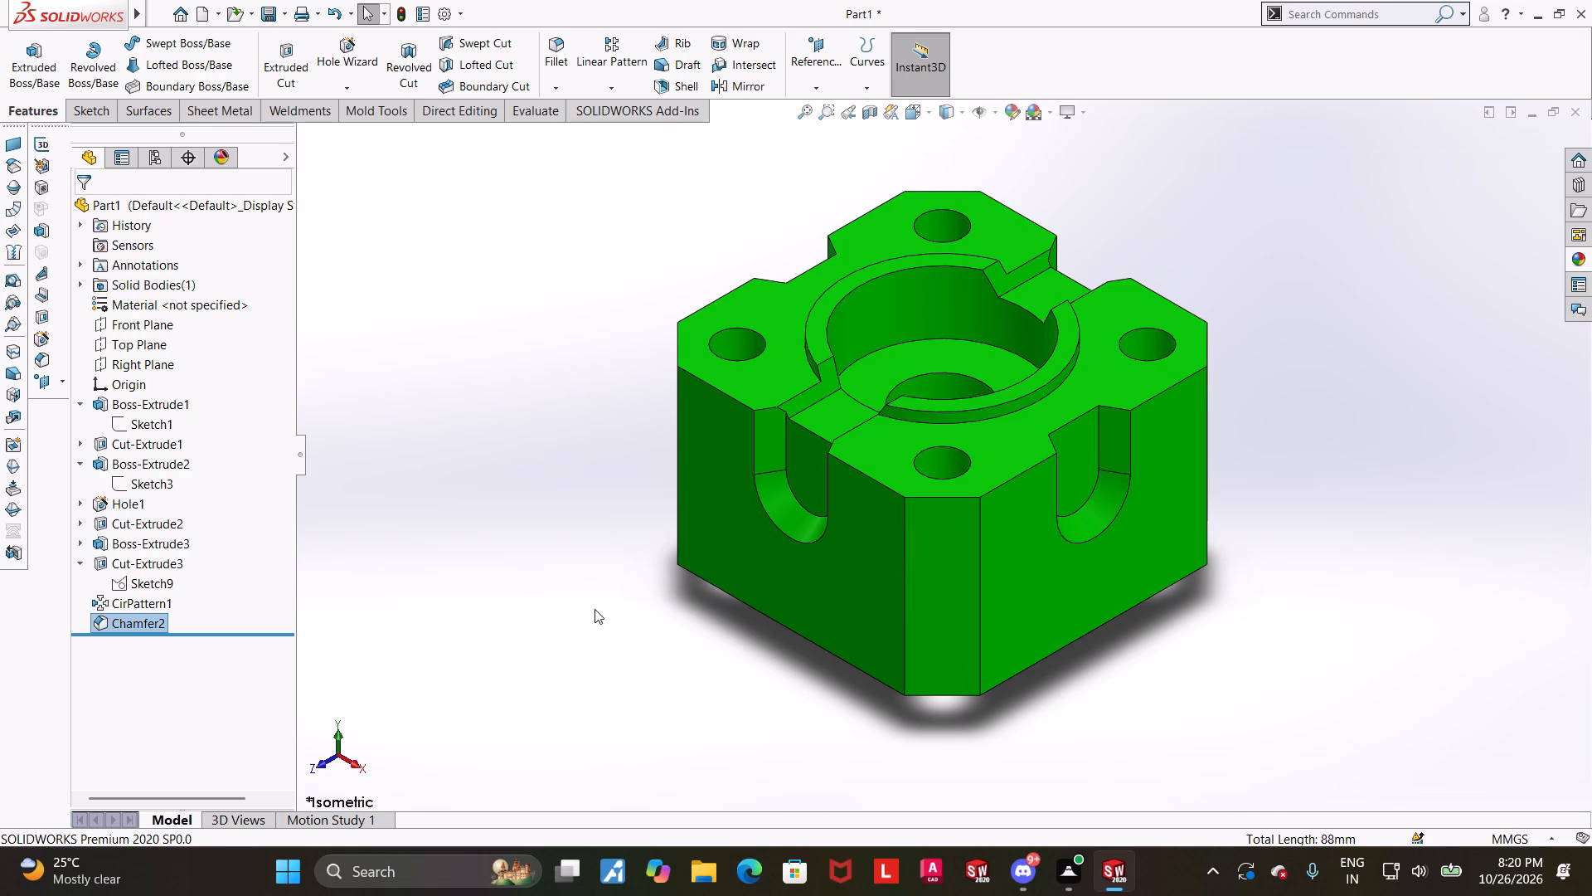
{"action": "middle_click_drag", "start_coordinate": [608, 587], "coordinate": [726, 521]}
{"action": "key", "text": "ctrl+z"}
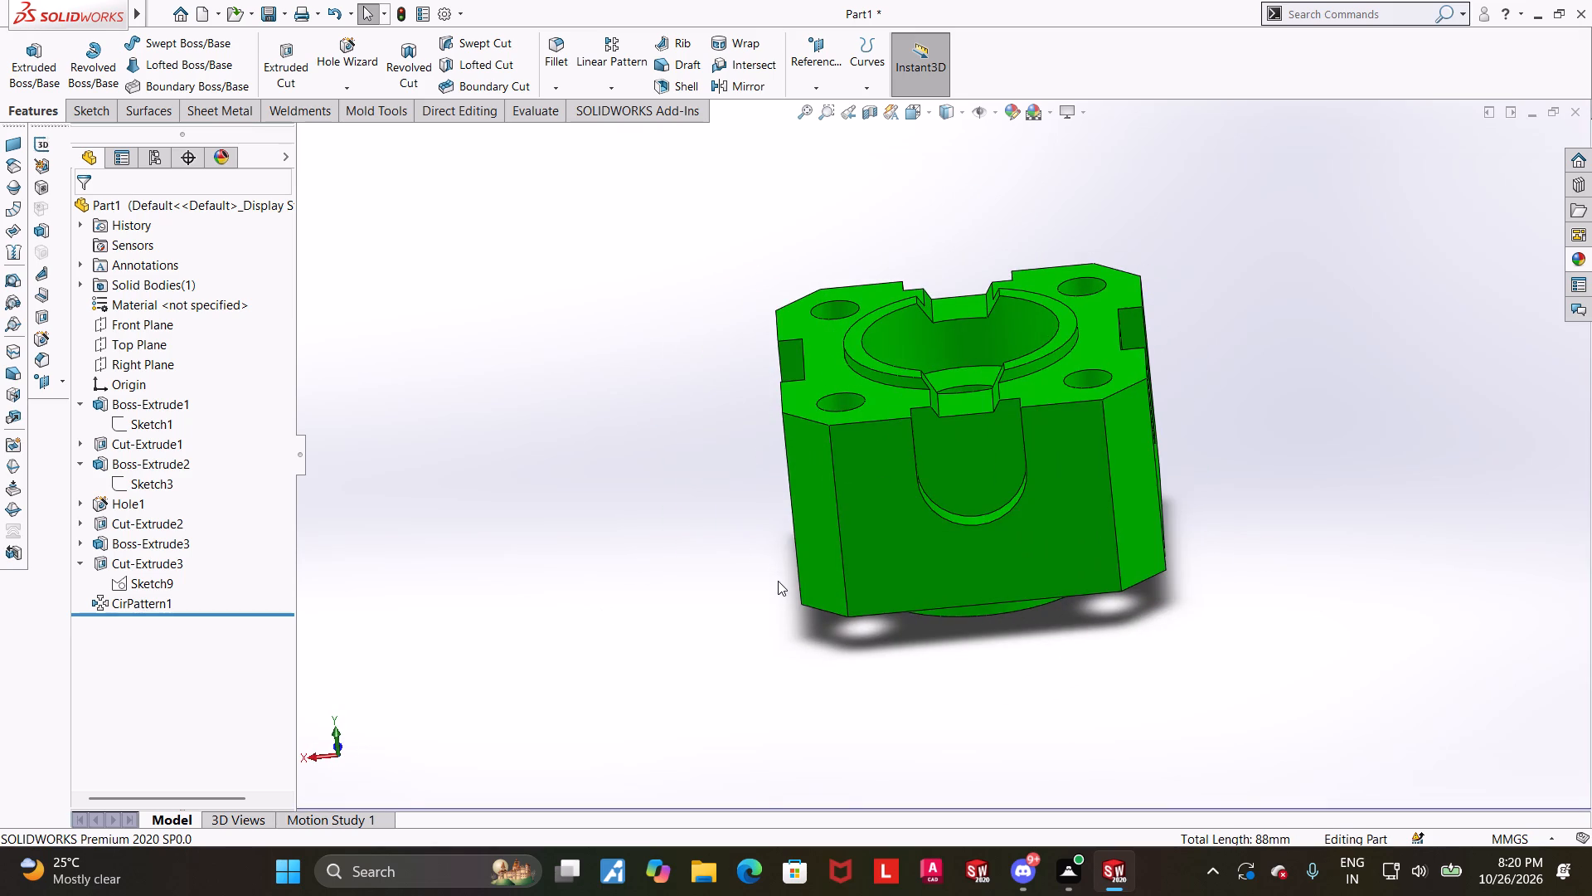
Start a new 8 mm, 60° chamfer with an inner edge of one side recess selected.
{"action": "middle_click_drag", "start_coordinate": [798, 580], "coordinate": [875, 604]}
{"action": "middle_click_drag", "start_coordinate": [877, 572], "coordinate": [888, 595]}
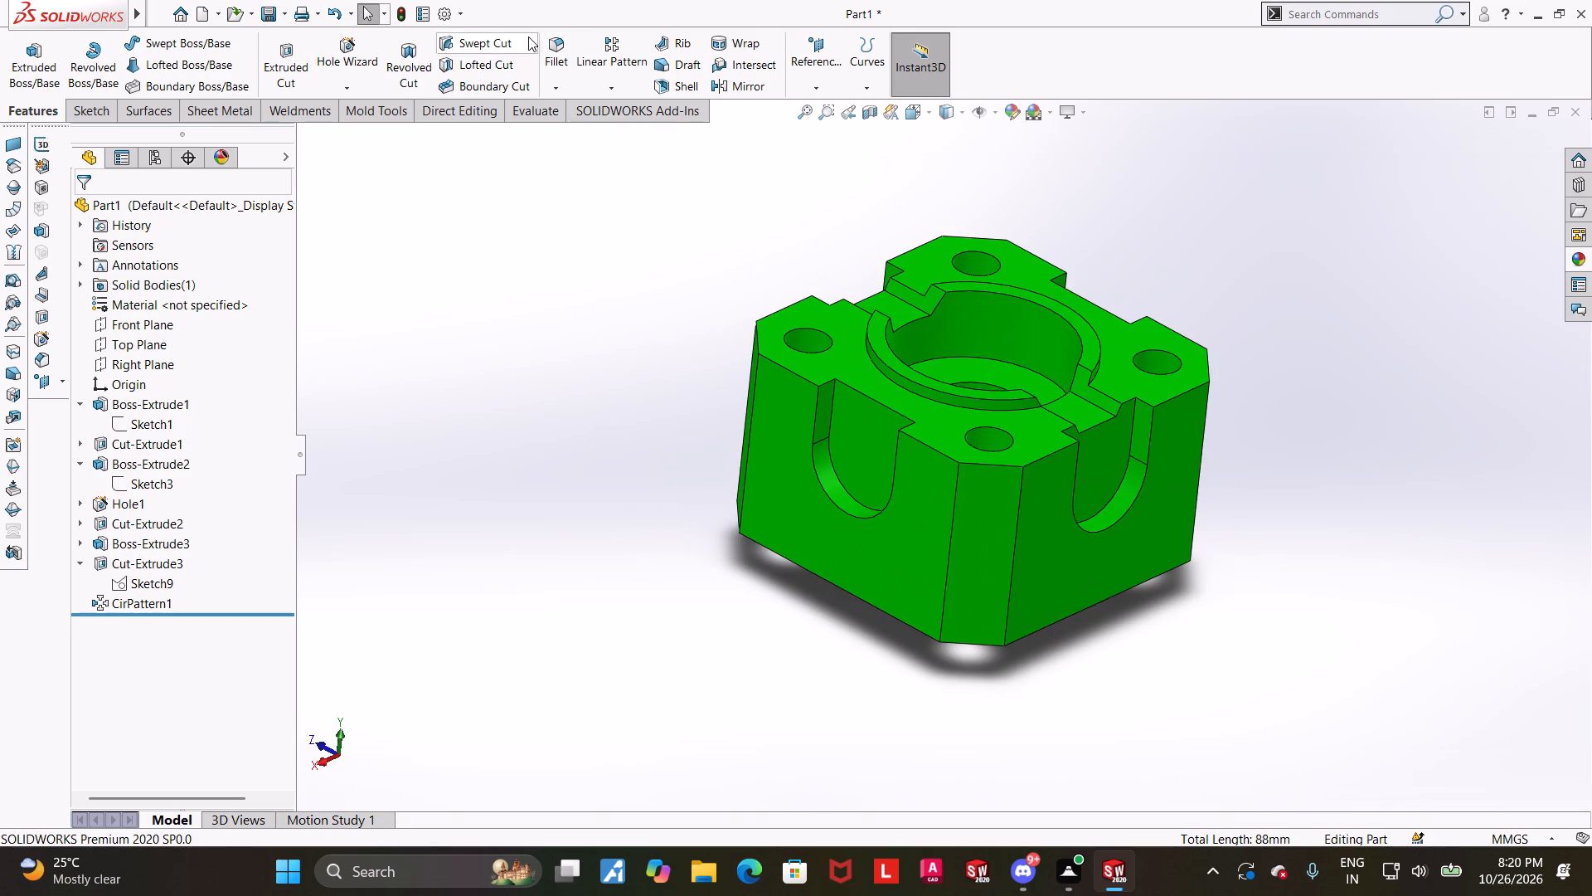
{"action": "left_click", "coordinate": [539, 95]}
{"action": "left_click", "coordinate": [545, 91]}
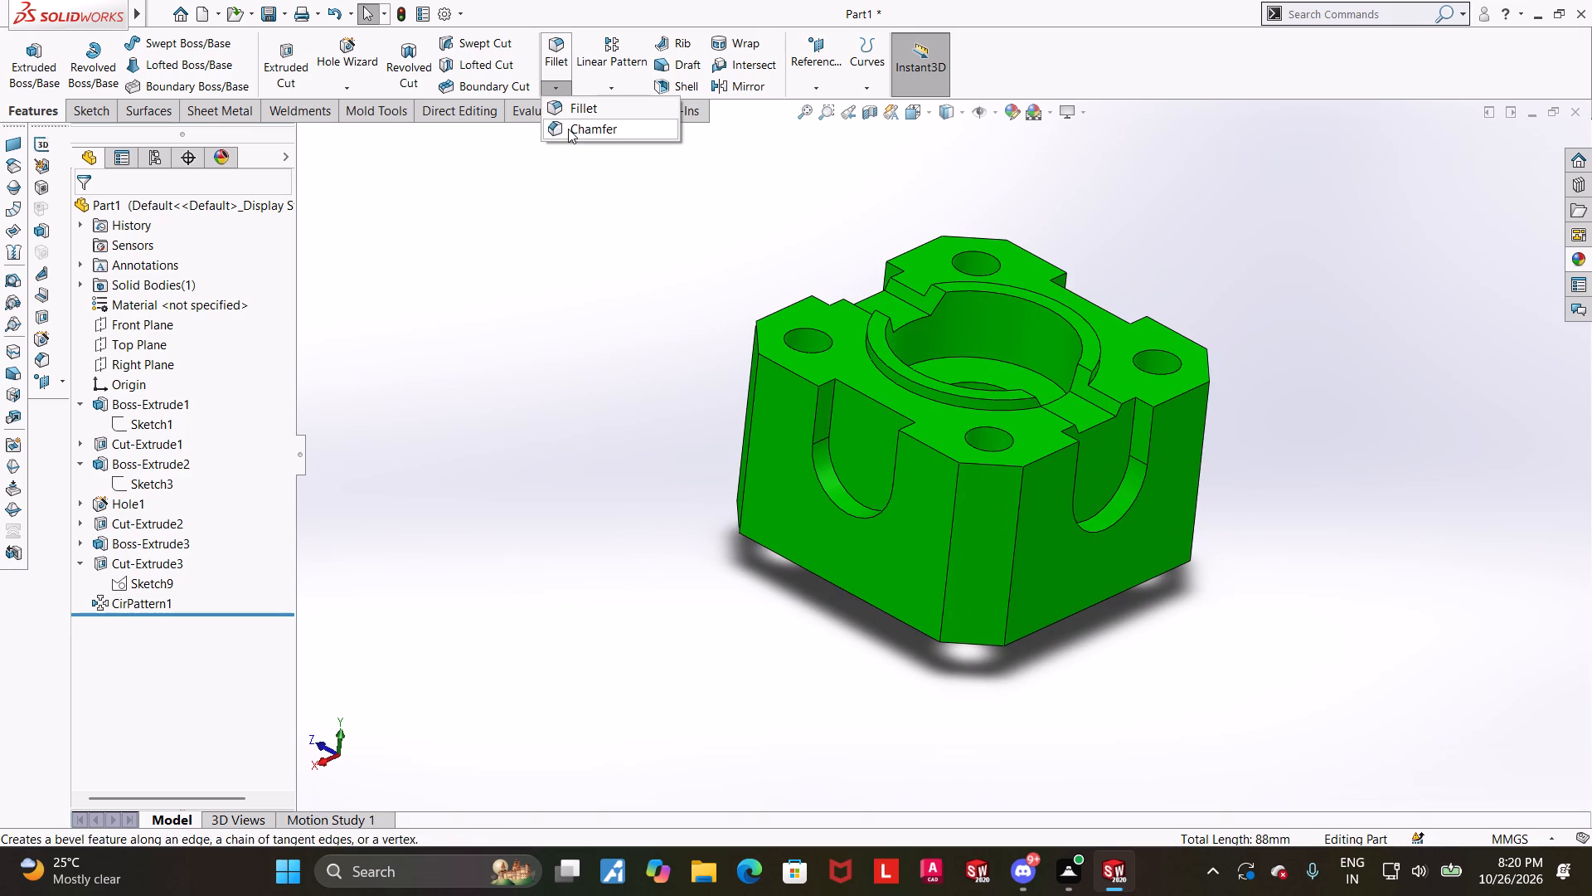
{"action": "left_click", "coordinate": [568, 129]}
{"action": "left_click", "coordinate": [842, 485]}
{"action": "middle_click_drag", "start_coordinate": [824, 491], "coordinate": [849, 500]}
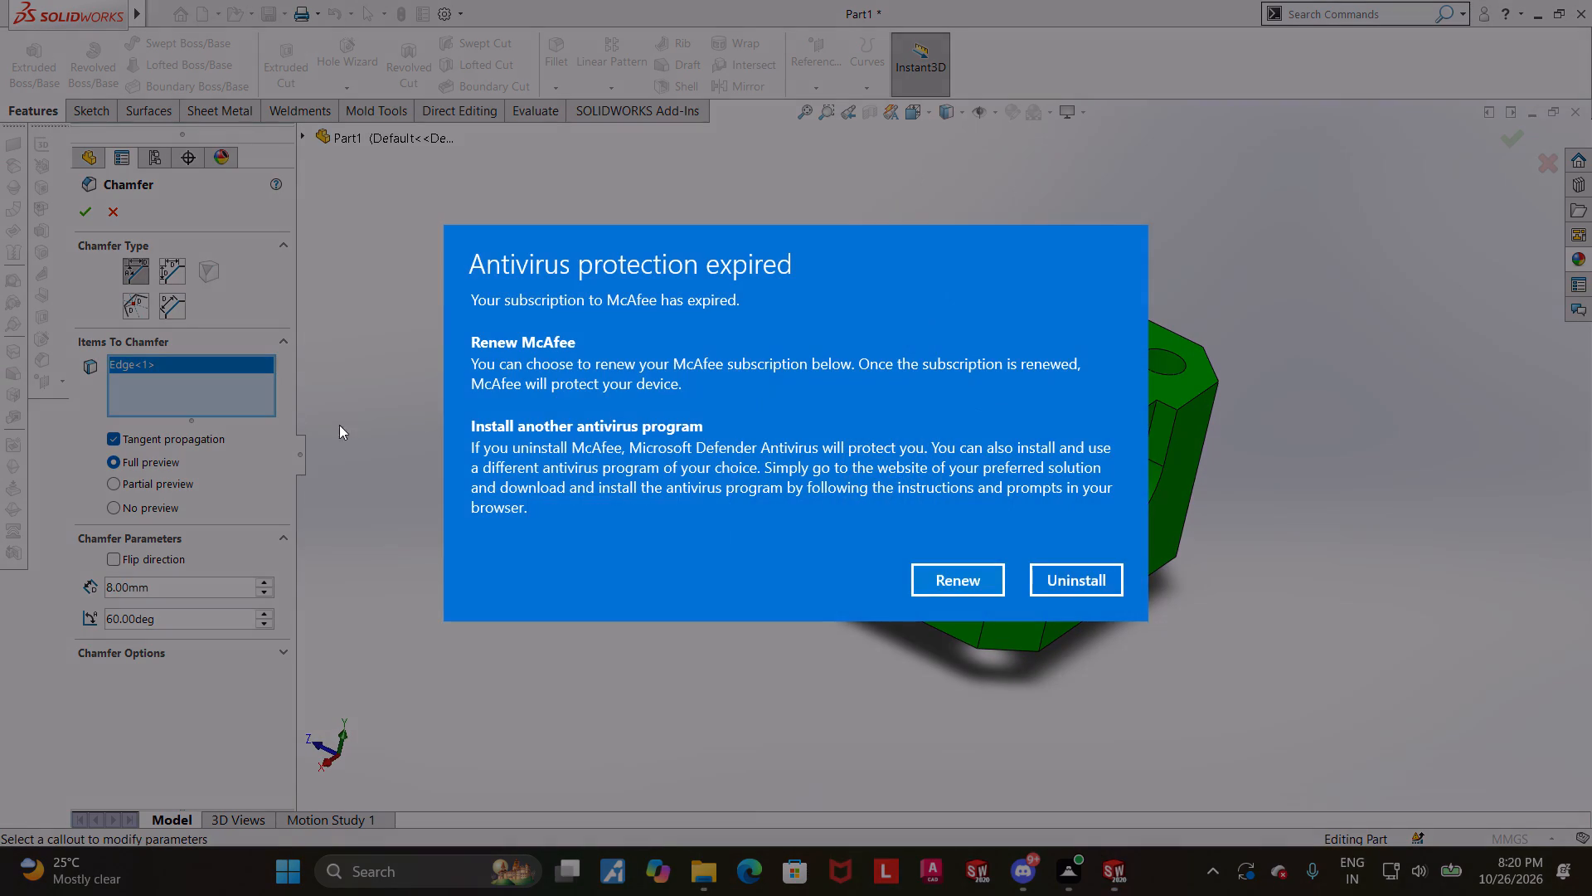
Dismiss the antivirus expiry notice and close the Settings window to return to the part.
{"action": "left_click", "coordinate": [1048, 575]}
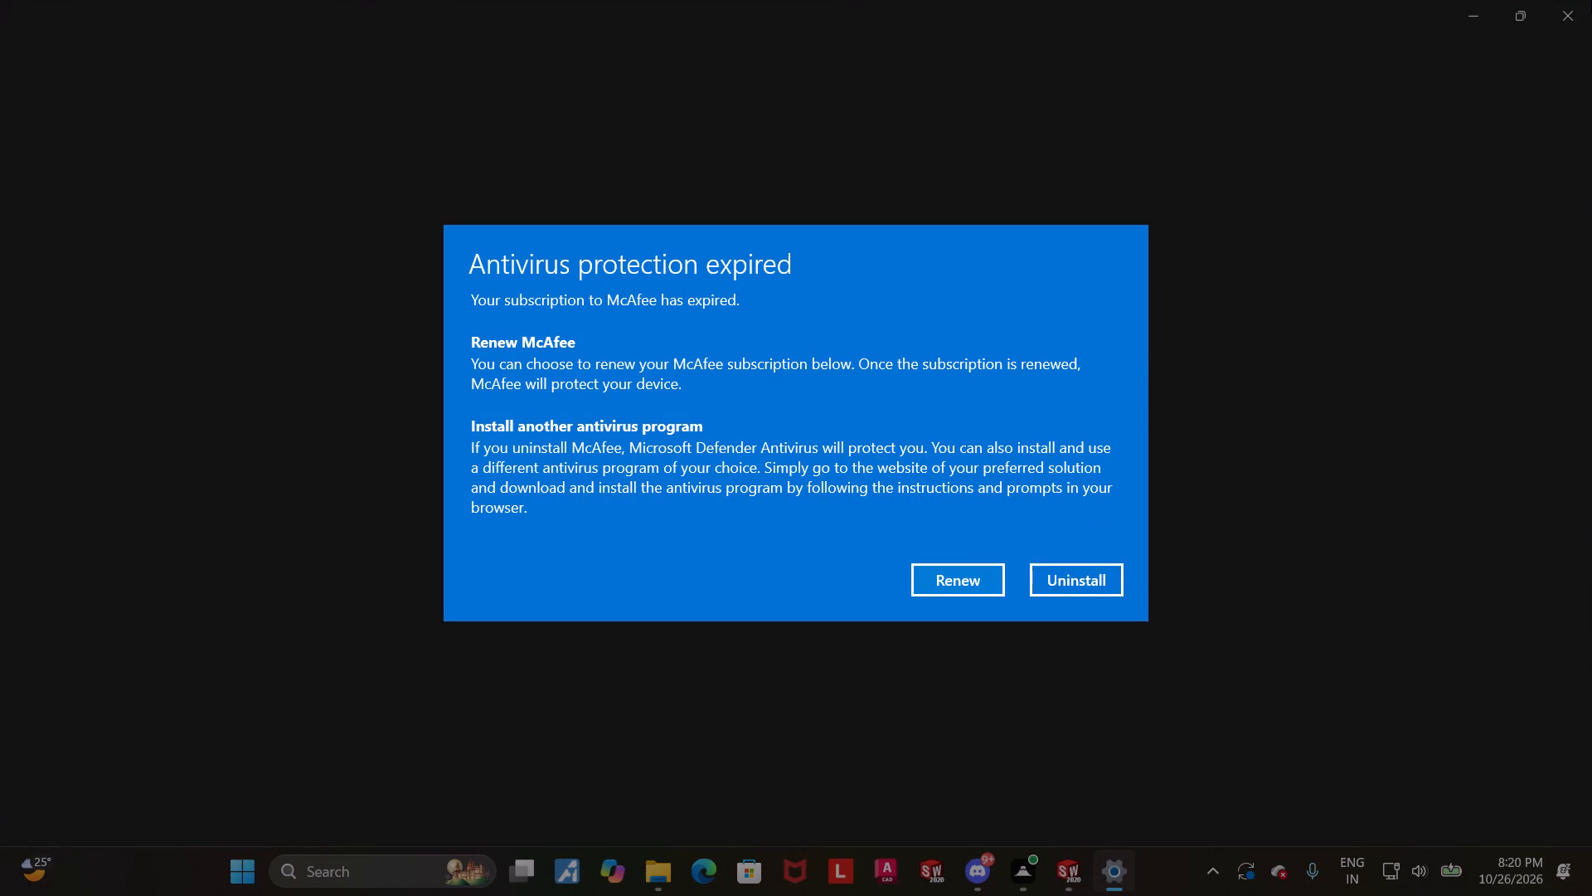
{"action": "left_click", "coordinate": [1583, 14]}
{"action": "left_click", "coordinate": [1564, 25]}
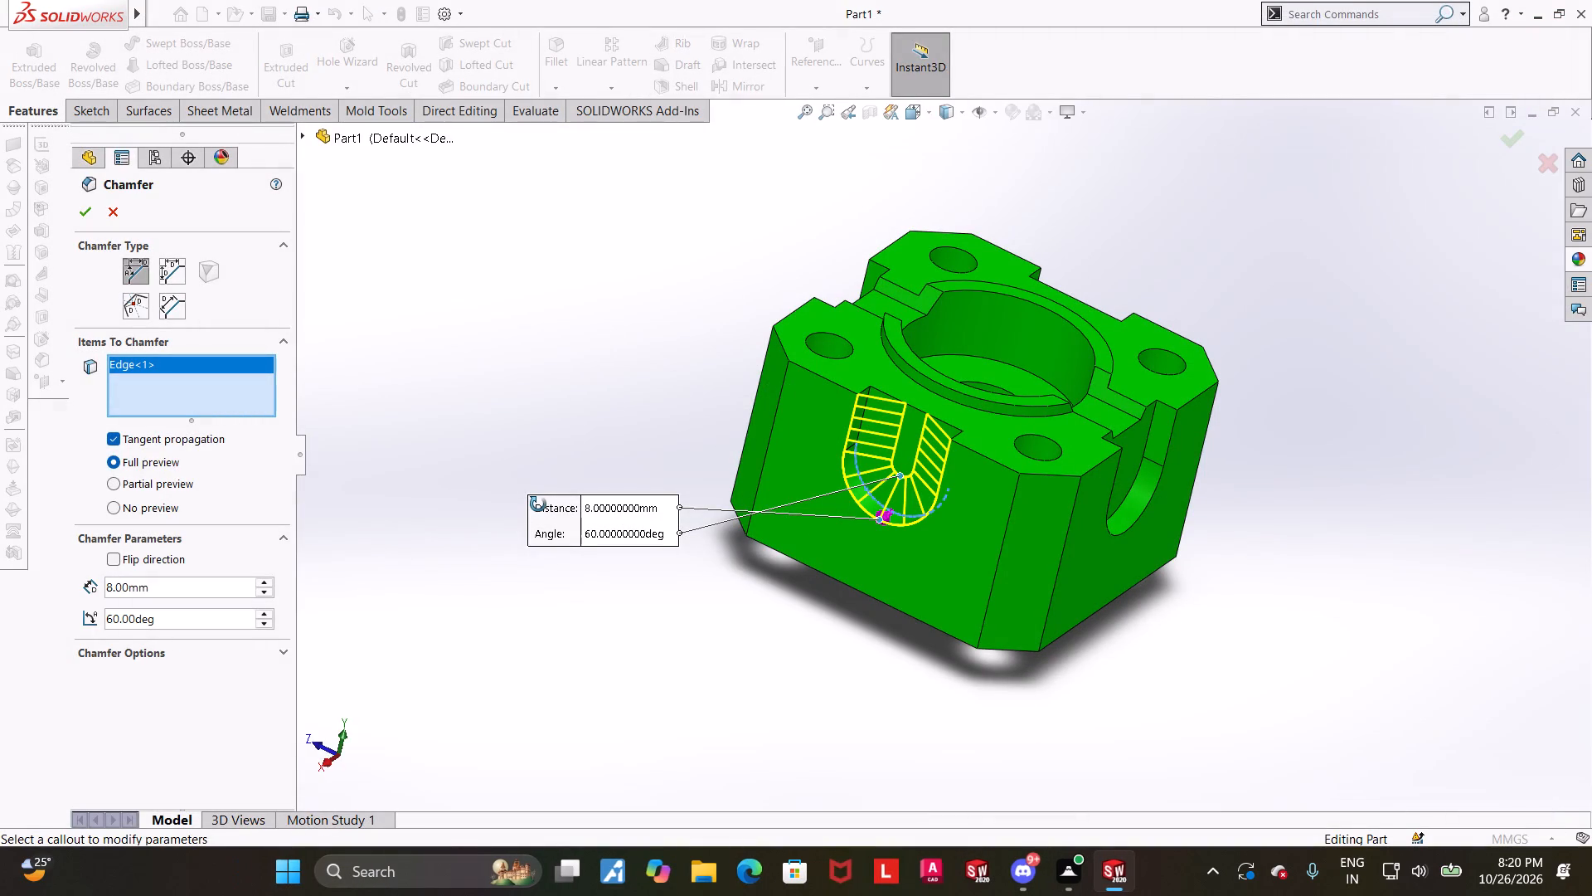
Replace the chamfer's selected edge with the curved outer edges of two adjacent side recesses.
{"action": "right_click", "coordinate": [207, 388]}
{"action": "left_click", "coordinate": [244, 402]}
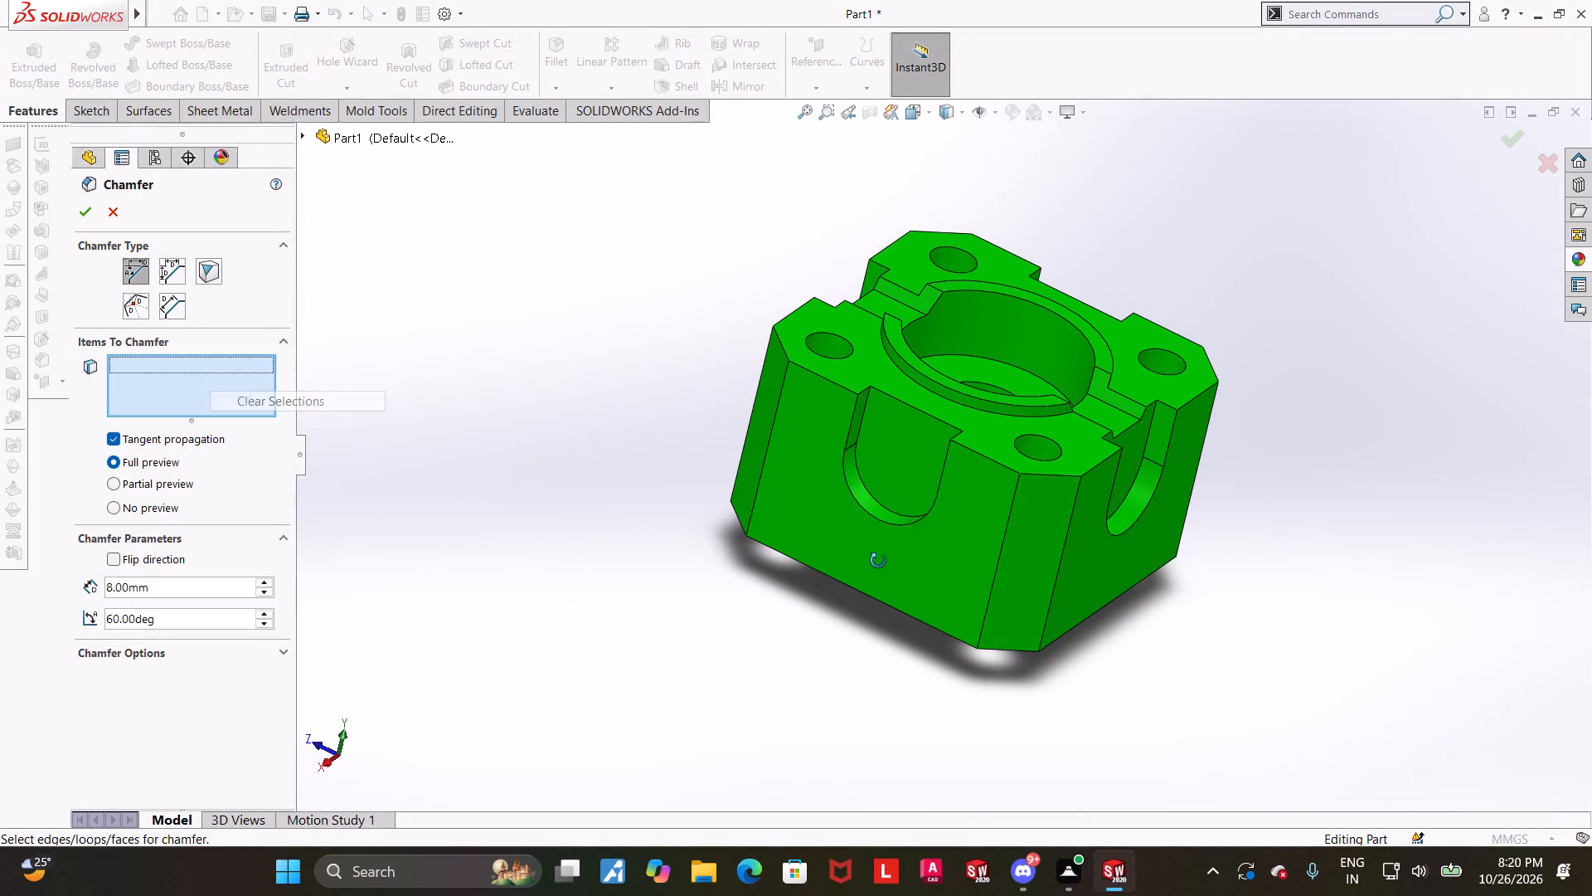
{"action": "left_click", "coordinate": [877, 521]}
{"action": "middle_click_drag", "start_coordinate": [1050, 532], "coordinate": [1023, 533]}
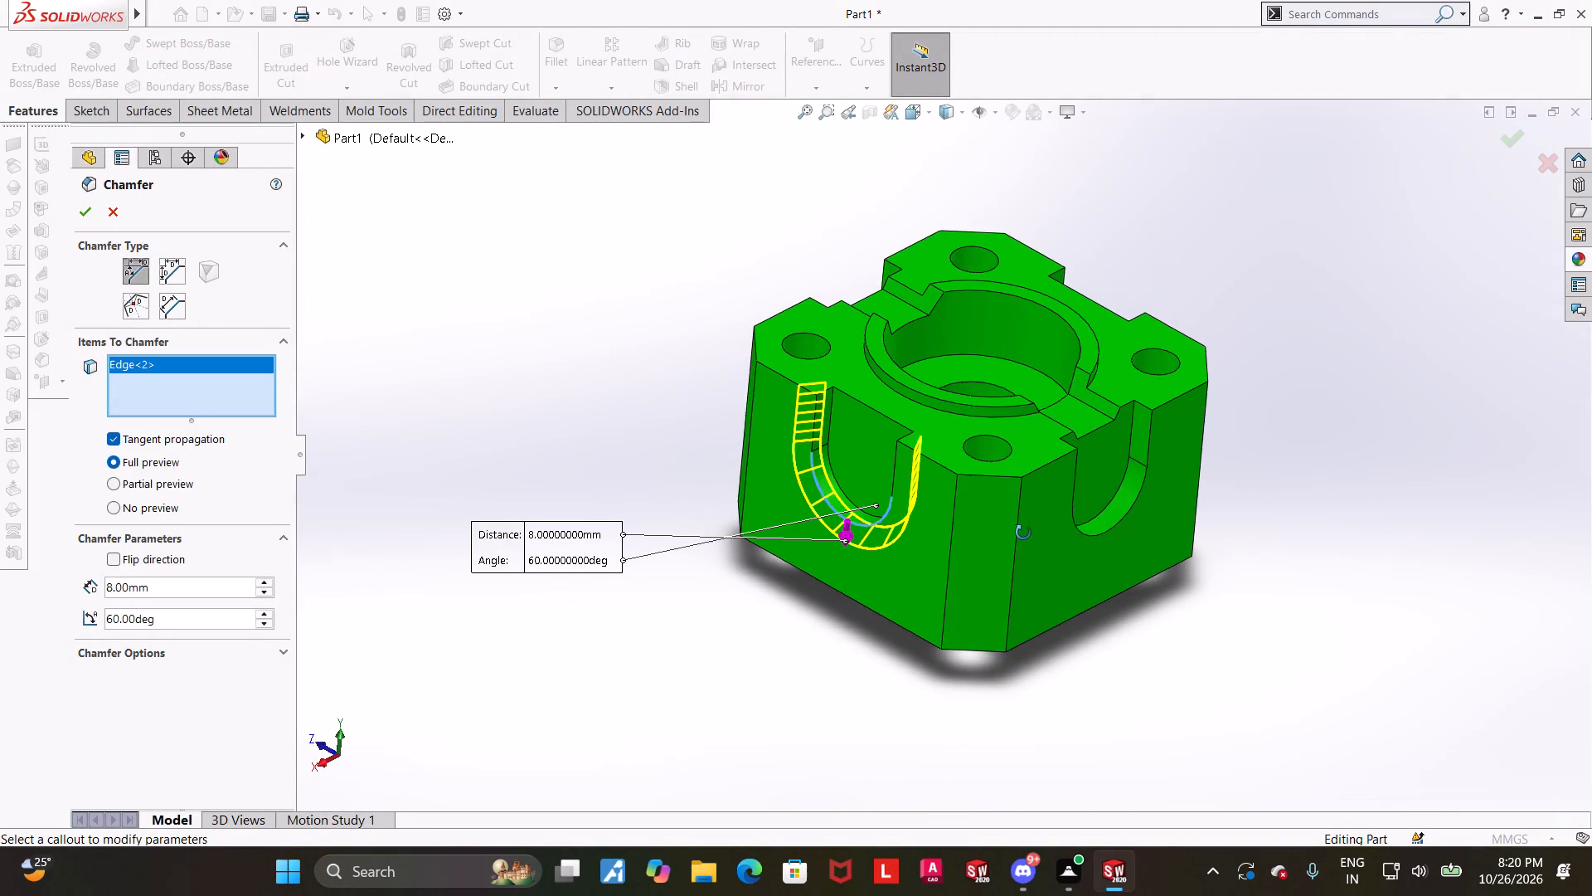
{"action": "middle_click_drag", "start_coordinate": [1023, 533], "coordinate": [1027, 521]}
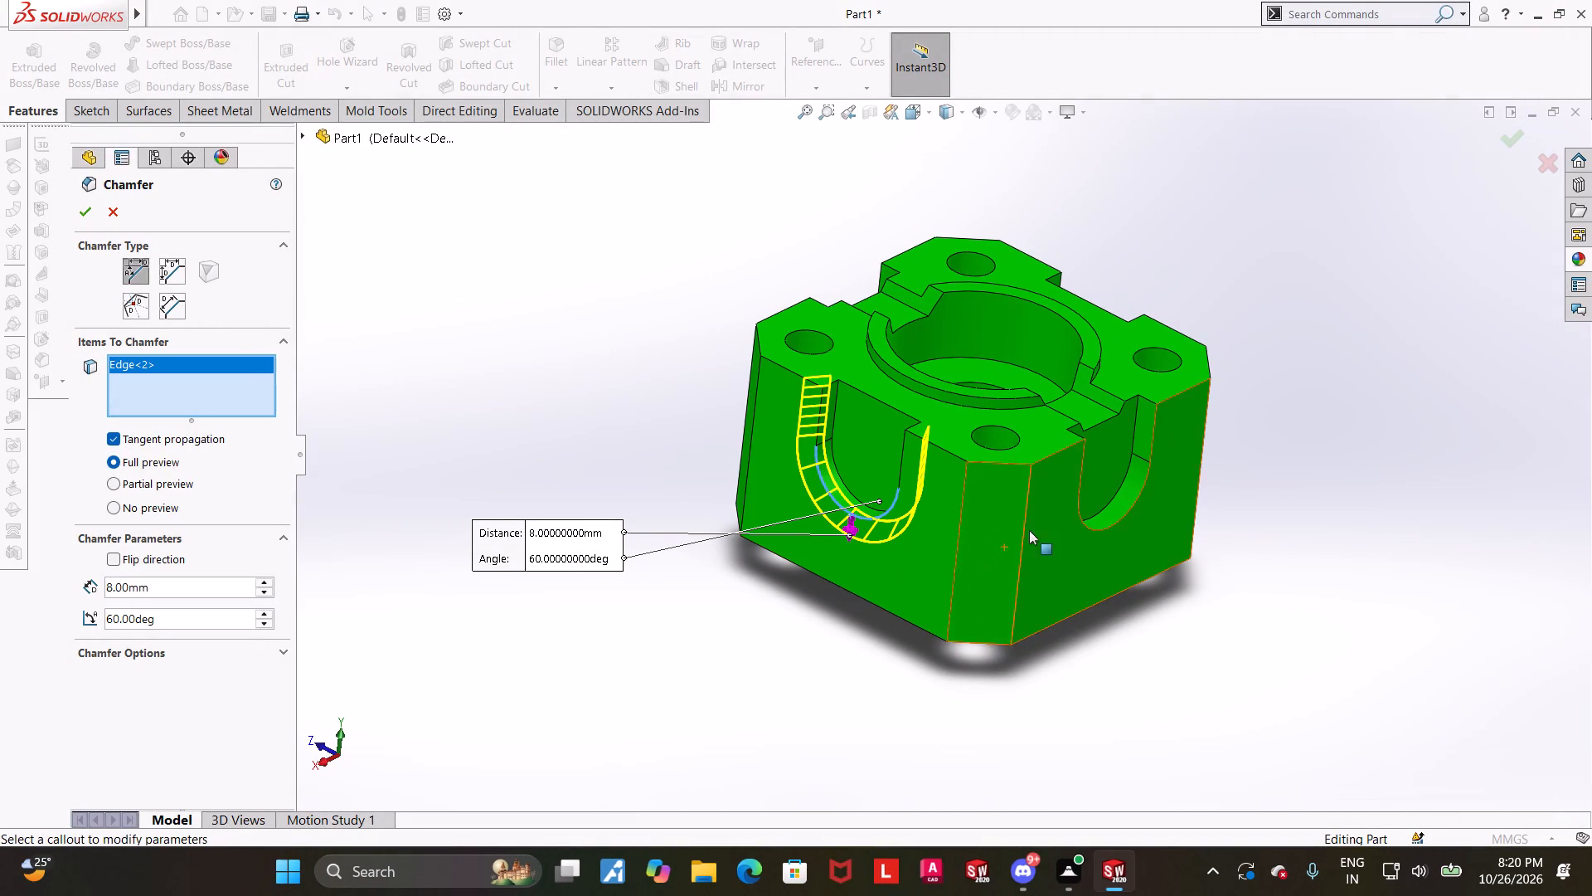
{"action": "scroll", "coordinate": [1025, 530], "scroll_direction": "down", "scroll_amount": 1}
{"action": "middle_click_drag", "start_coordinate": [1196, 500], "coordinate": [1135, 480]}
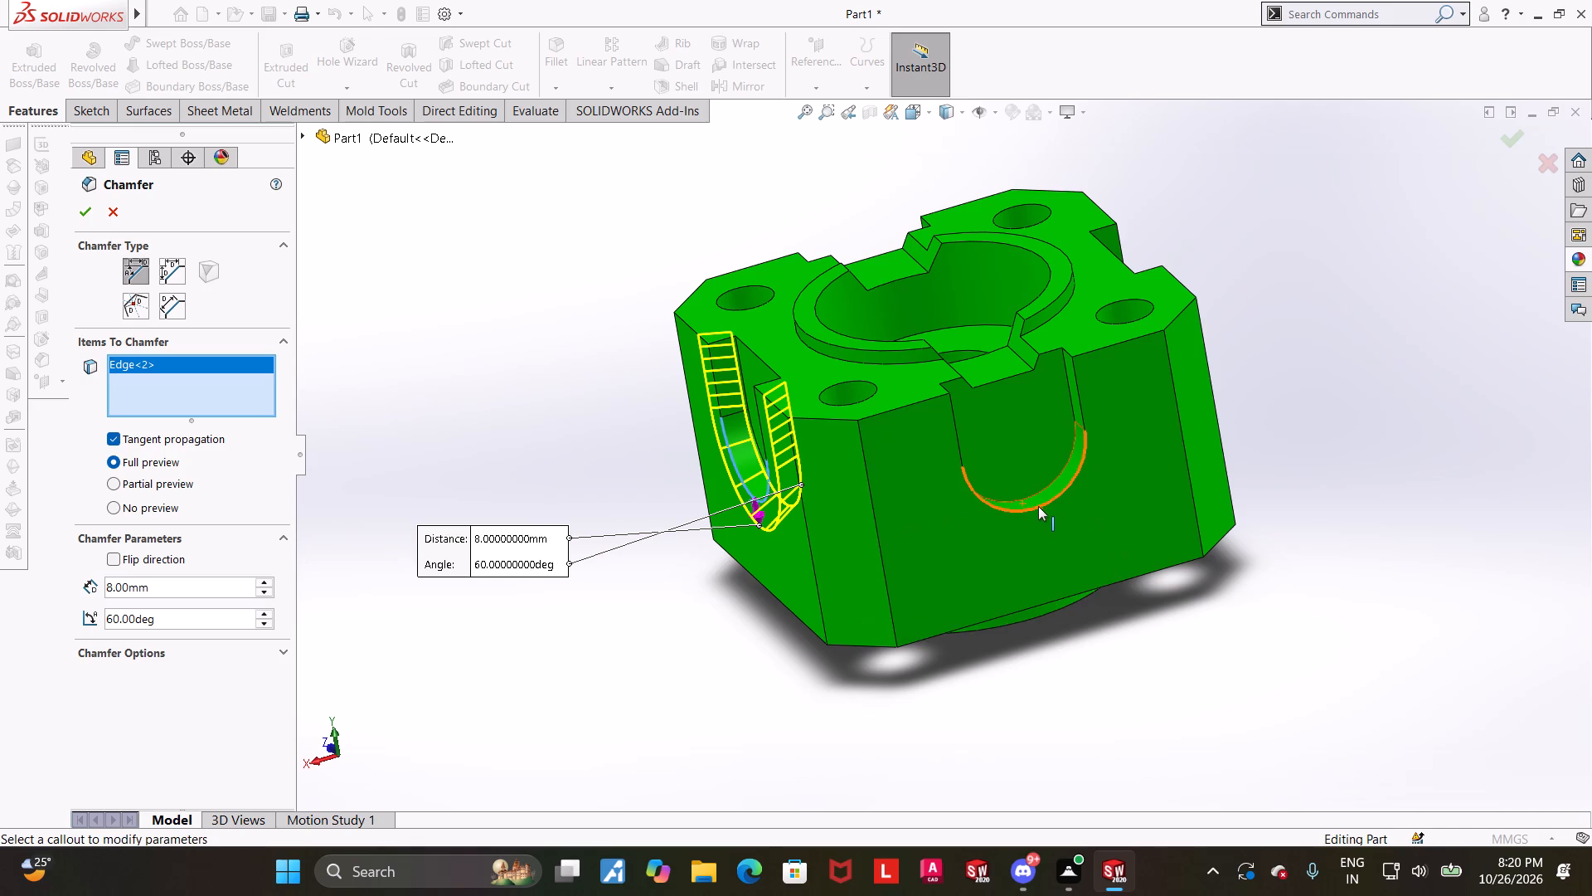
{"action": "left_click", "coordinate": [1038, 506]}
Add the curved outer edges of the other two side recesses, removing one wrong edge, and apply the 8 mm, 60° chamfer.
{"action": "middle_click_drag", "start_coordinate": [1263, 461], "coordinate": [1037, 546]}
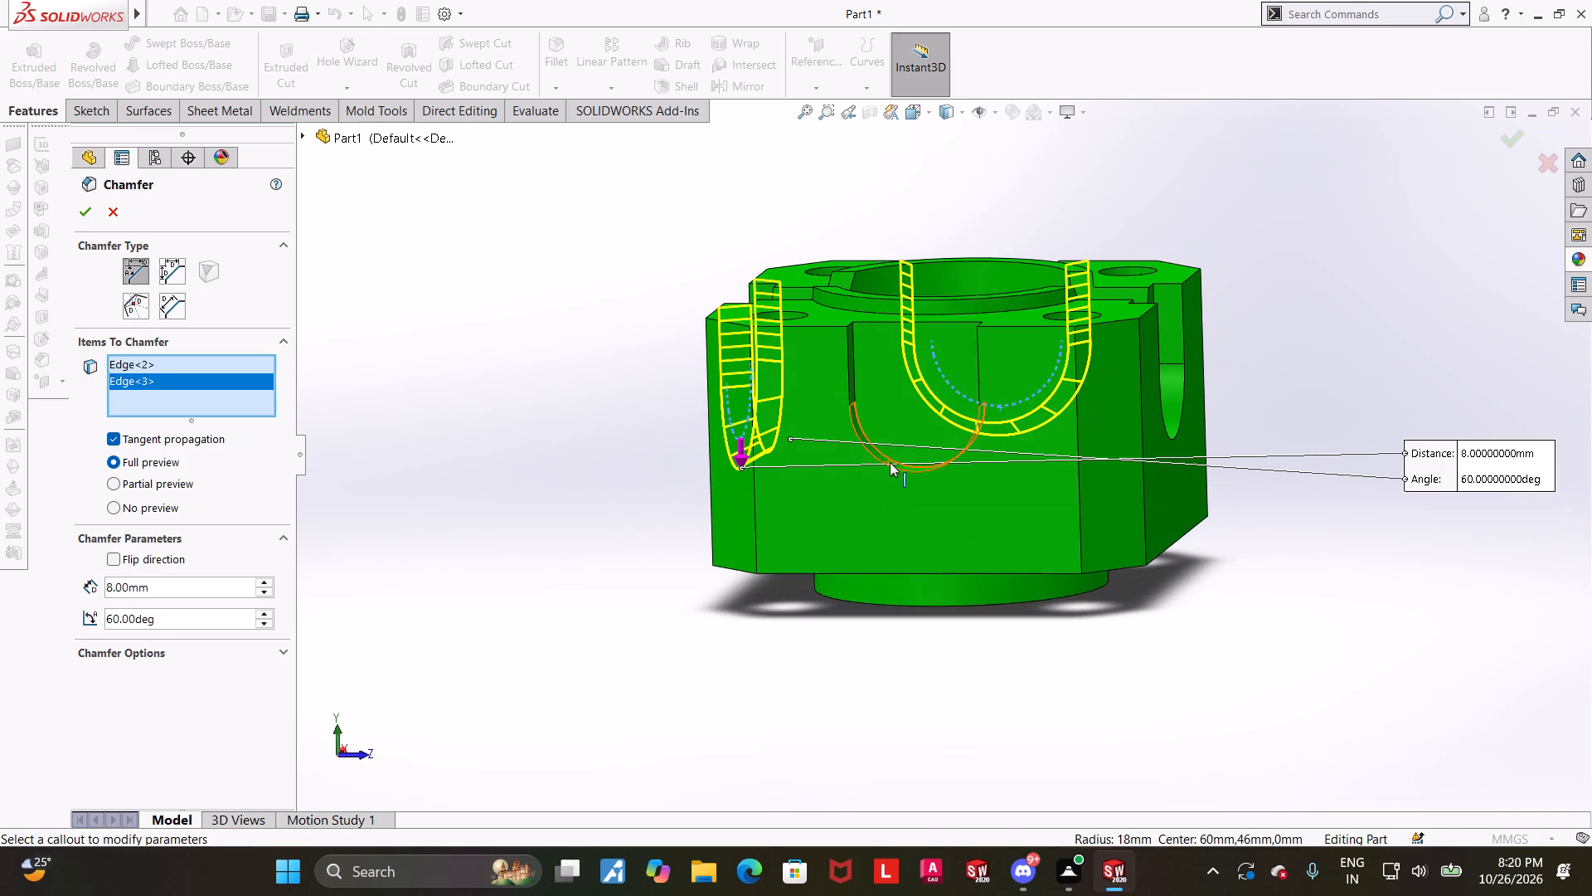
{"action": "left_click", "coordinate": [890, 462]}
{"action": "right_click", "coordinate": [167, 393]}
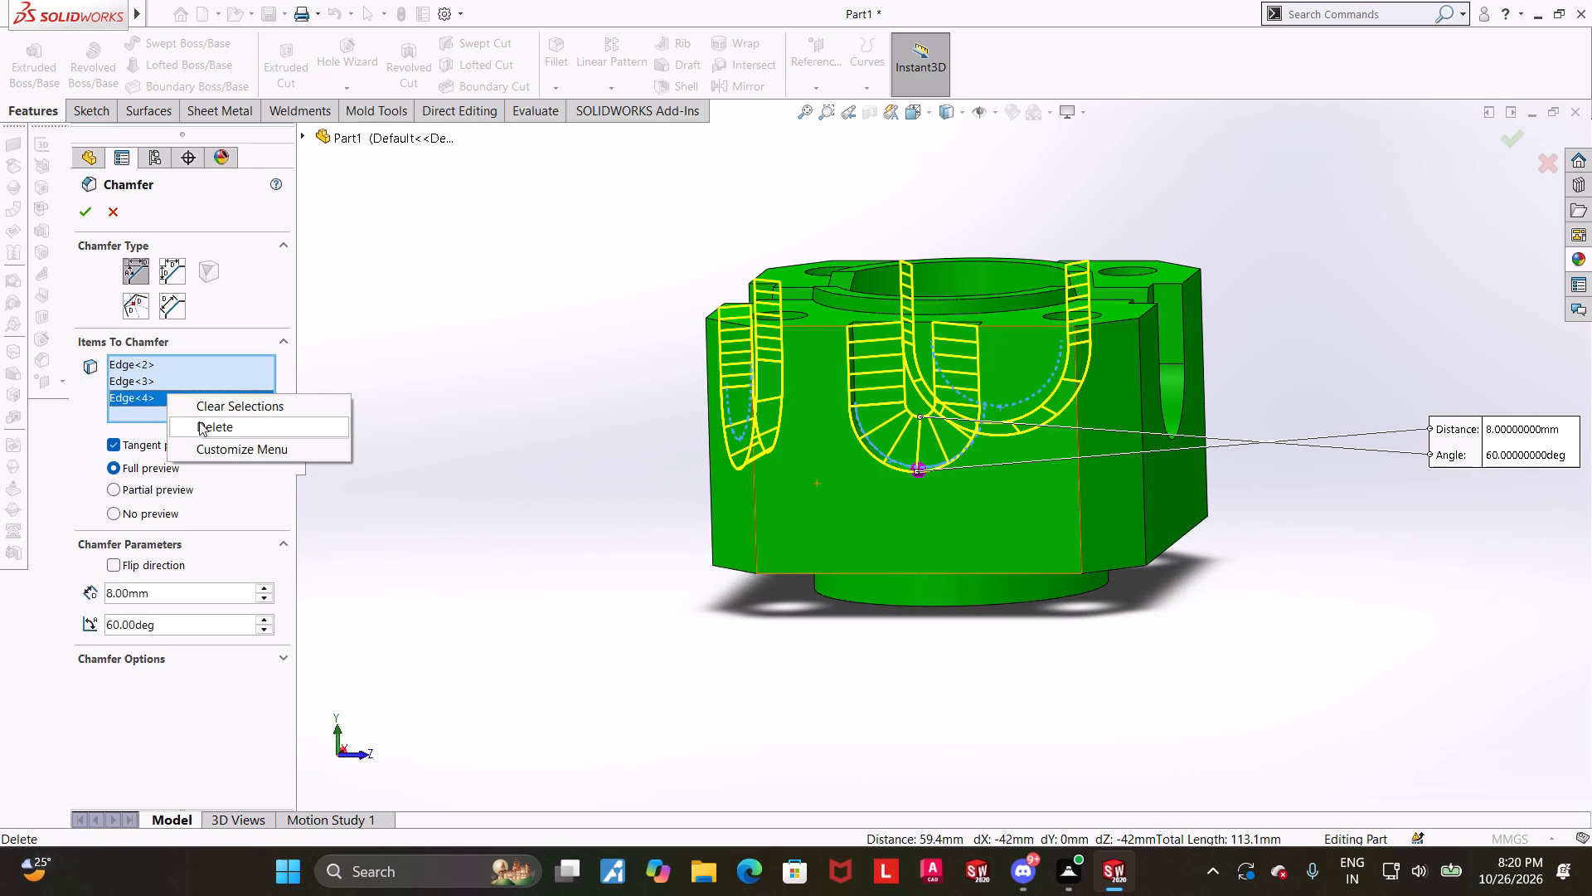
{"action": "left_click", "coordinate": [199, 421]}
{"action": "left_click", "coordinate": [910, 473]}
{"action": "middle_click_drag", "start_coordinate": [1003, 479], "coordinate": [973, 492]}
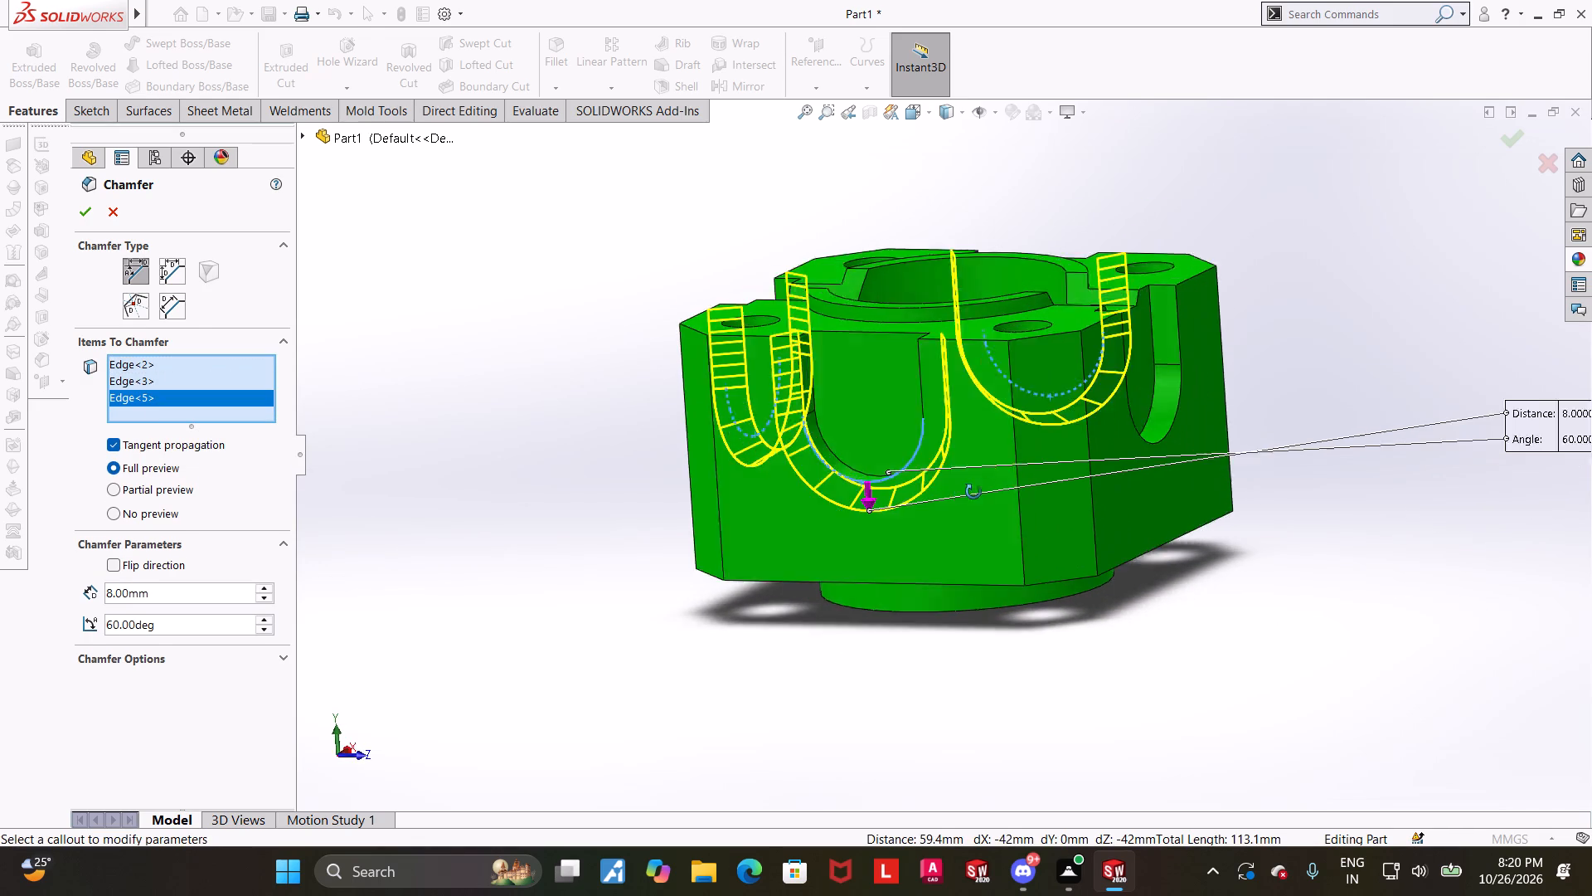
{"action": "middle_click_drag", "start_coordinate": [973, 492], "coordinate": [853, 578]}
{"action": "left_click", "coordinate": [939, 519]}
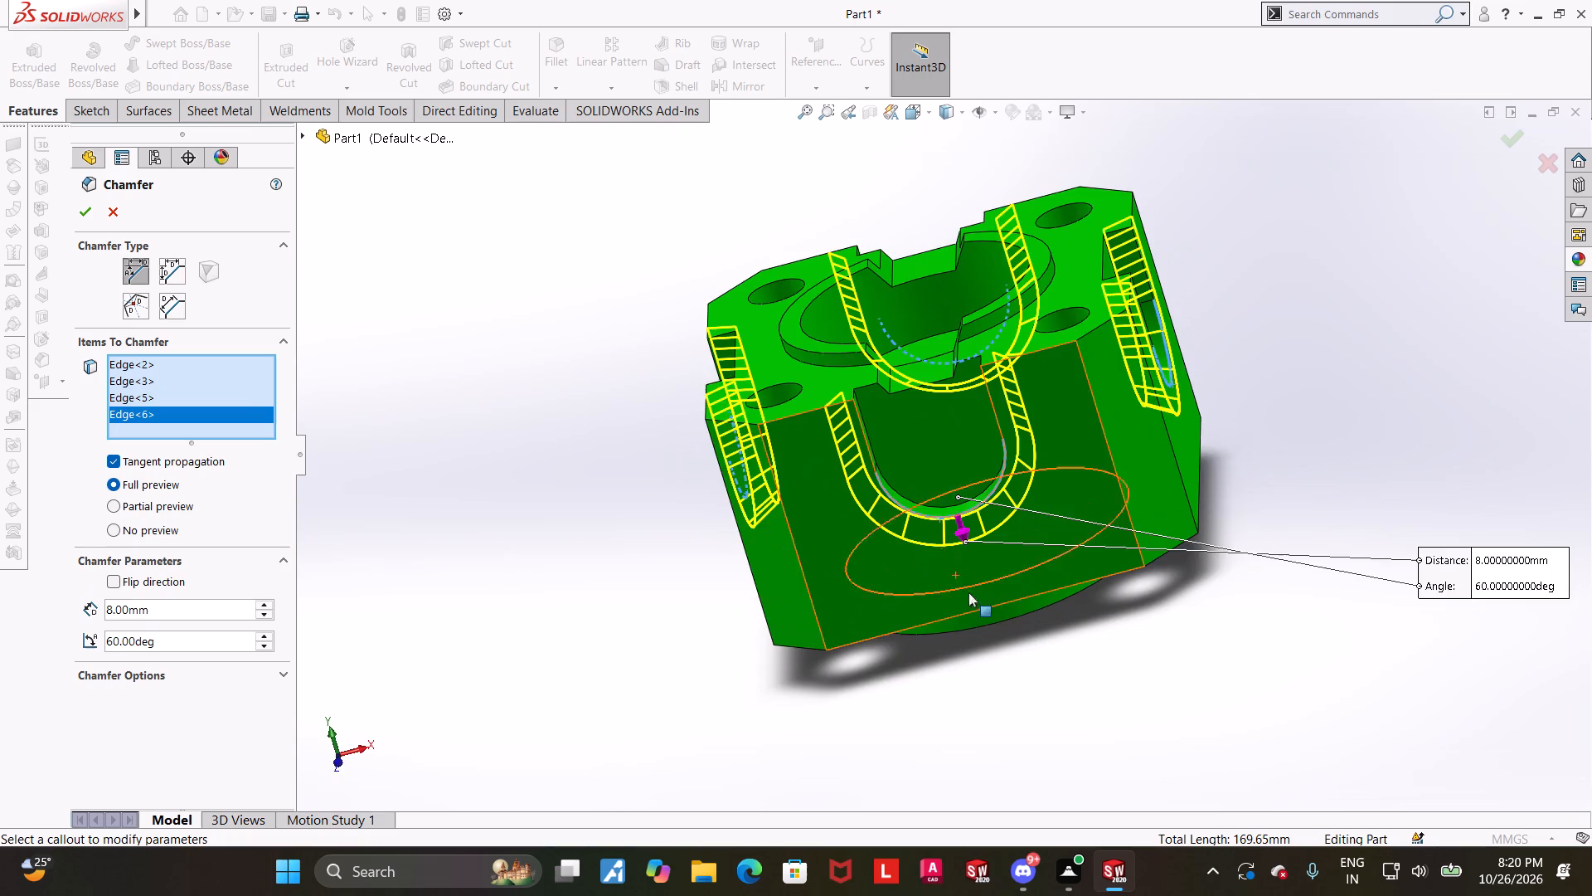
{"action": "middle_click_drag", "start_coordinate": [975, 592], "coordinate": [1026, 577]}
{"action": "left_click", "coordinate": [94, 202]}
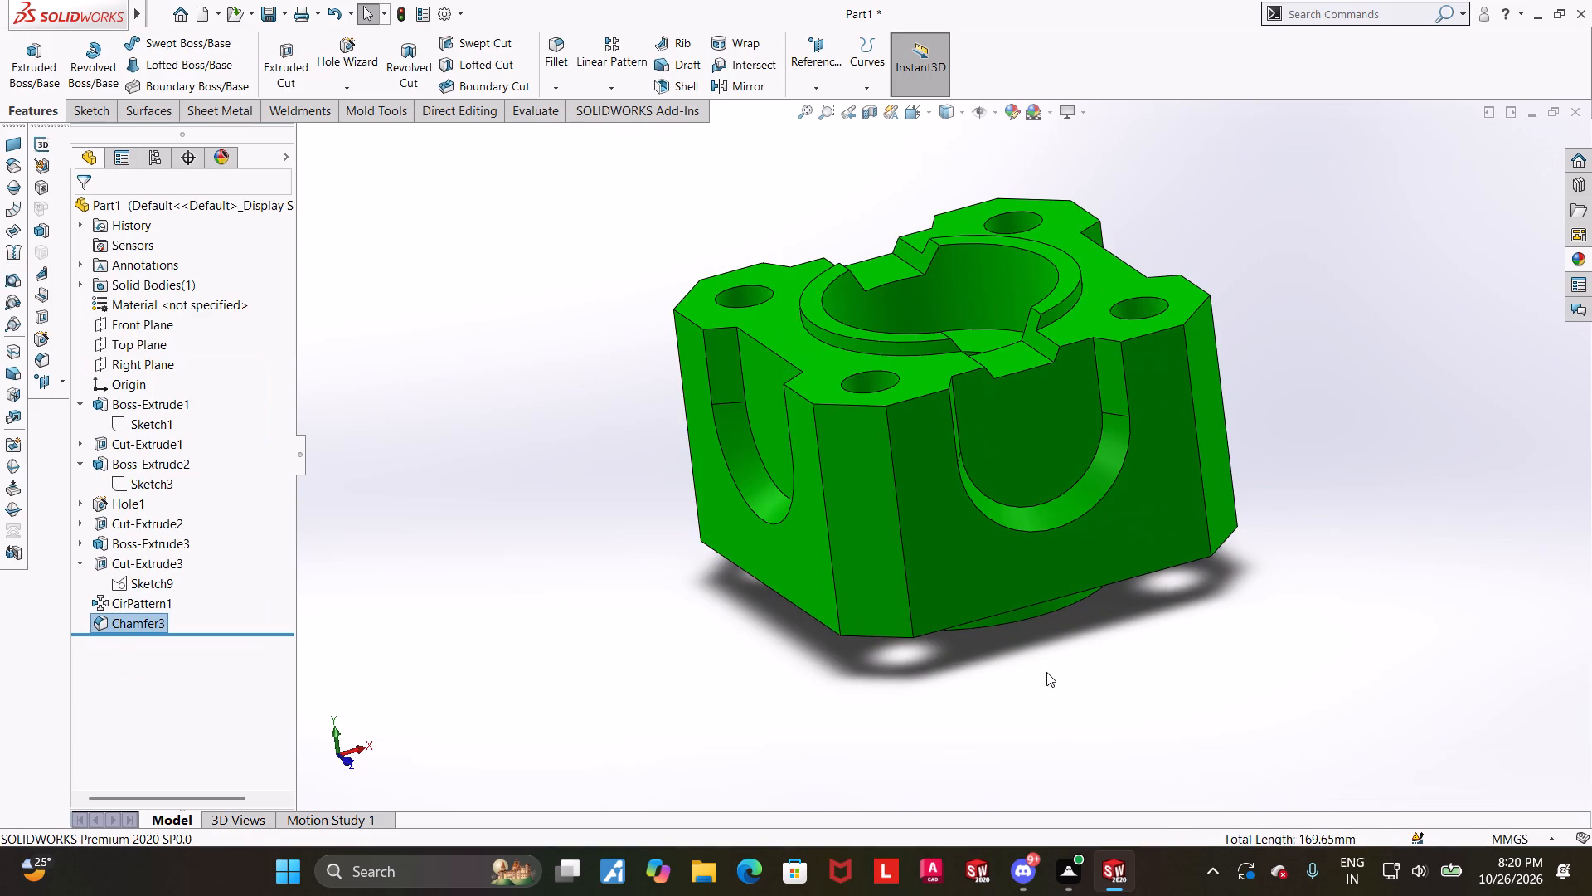
Examine the chamfered side recesses and review the chamfer's edge selection and values.
{"action": "left_click", "coordinate": [1046, 672]}
{"action": "middle_click_drag", "start_coordinate": [1051, 634], "coordinate": [1173, 623]}
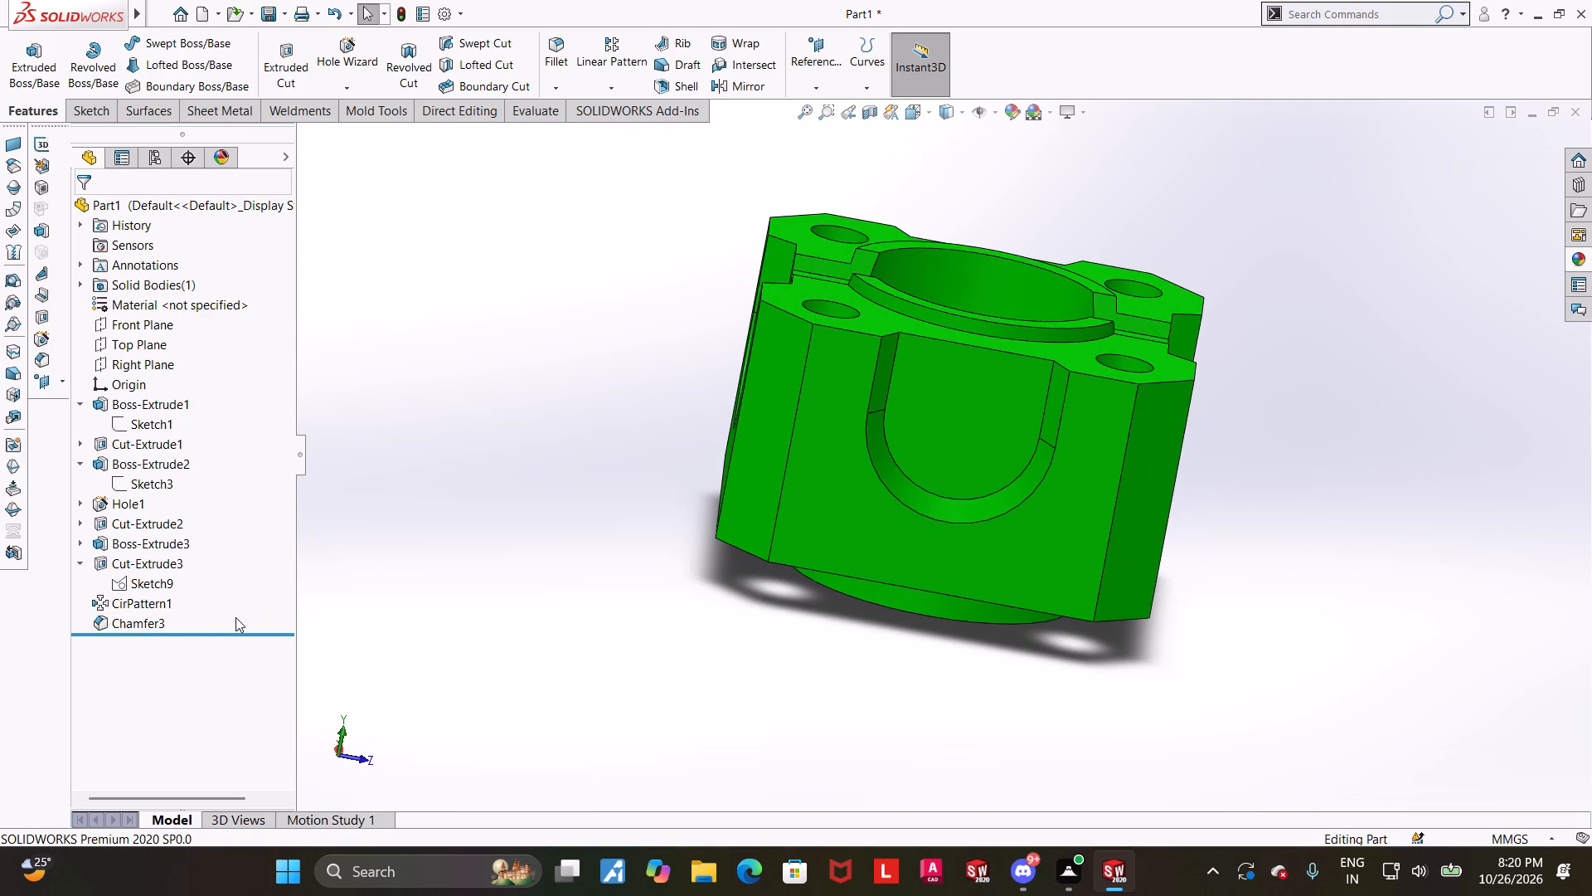
{"action": "left_click", "coordinate": [155, 621]}
{"action": "left_click", "coordinate": [168, 584]}
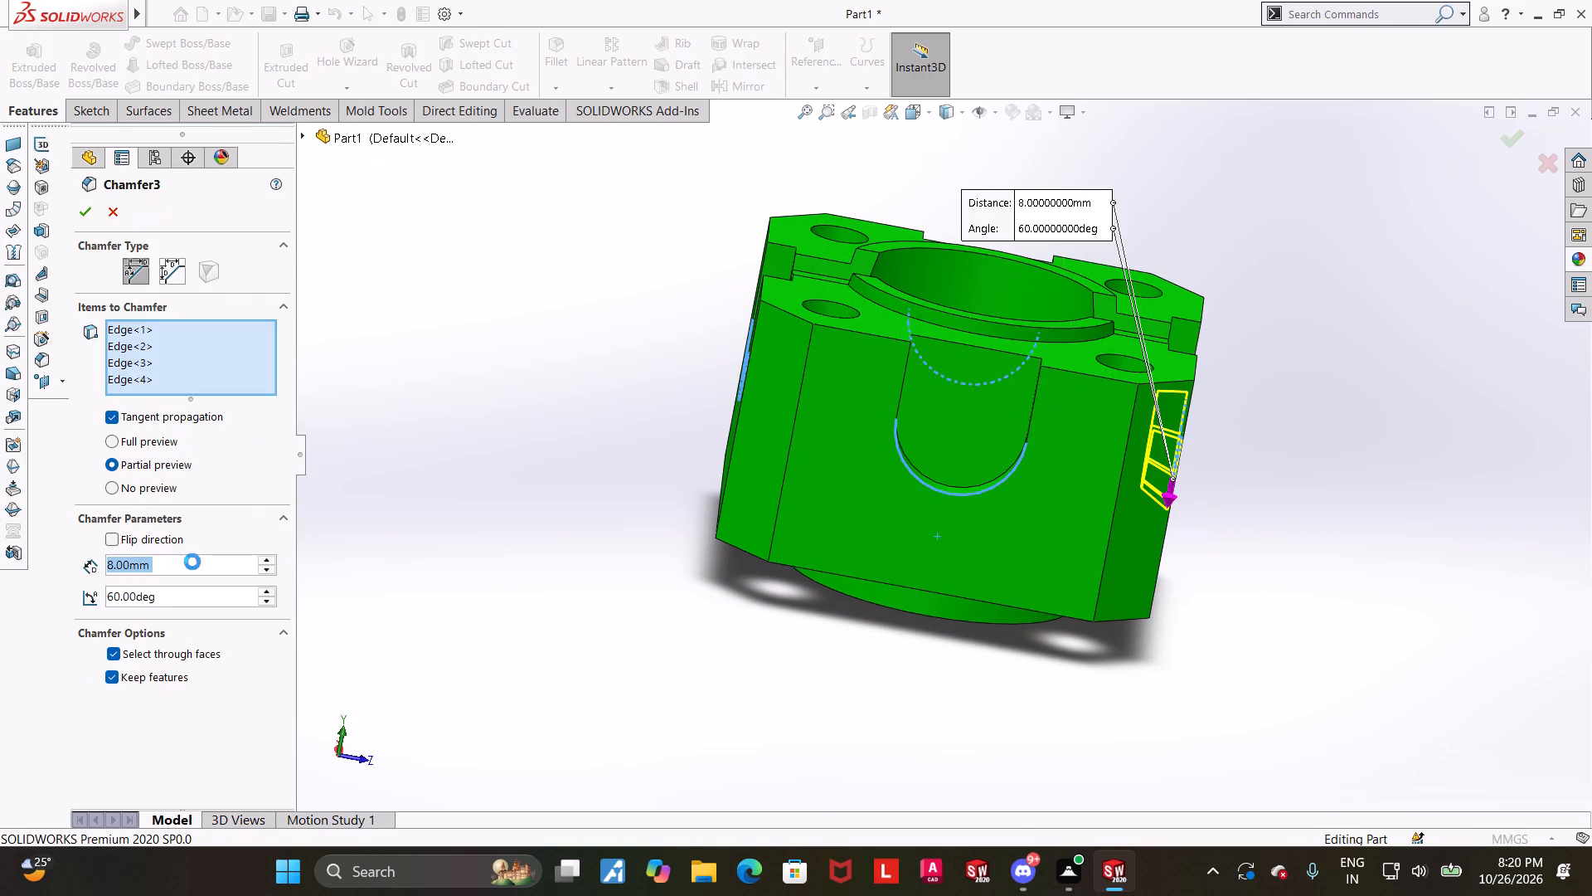
{"action": "left_click", "coordinate": [105, 217]}
{"action": "middle_click_drag", "start_coordinate": [739, 528], "coordinate": [957, 574]}
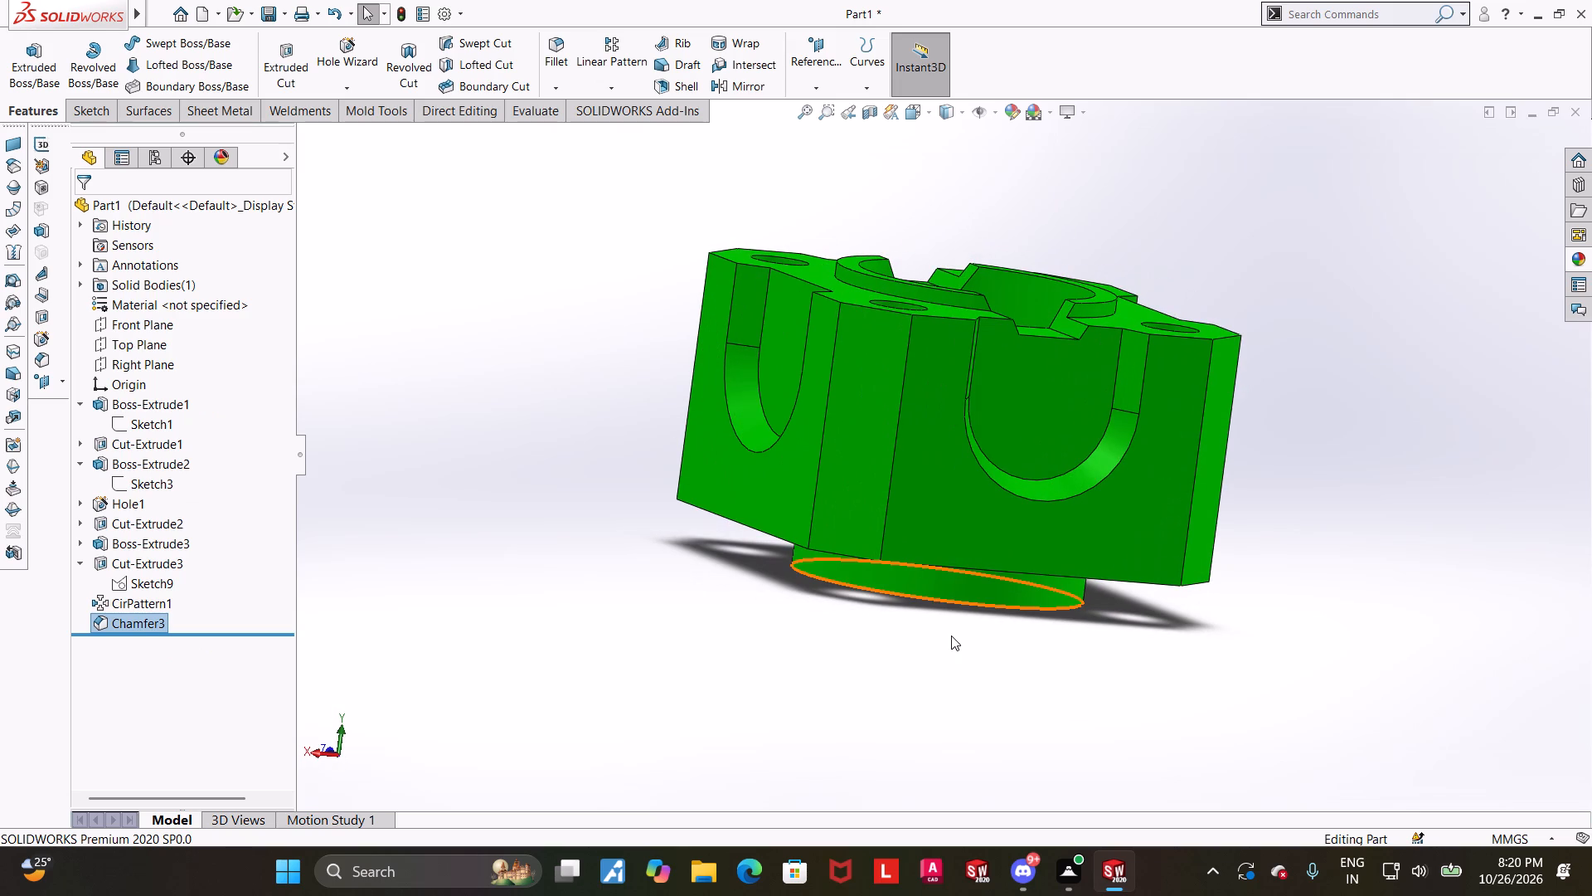
{"action": "key", "text": "ctrl+7"}
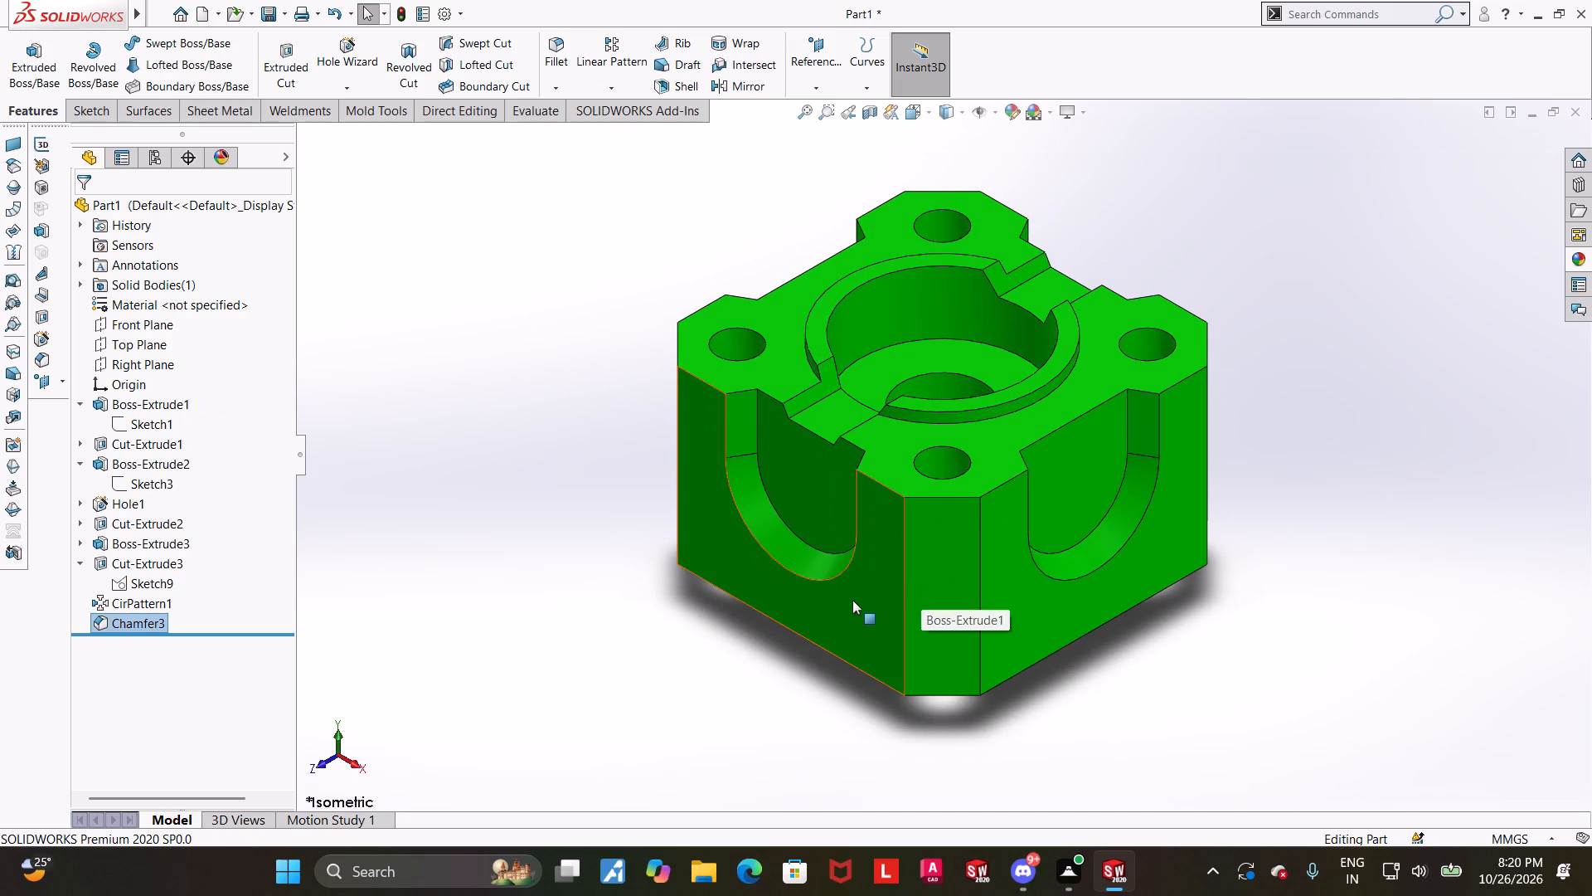
Inspect the chamfered recess walls up close and around the block's sides.
{"action": "scroll", "coordinate": [847, 601], "scroll_direction": "down", "scroll_amount": 1}
{"action": "middle_click_drag", "start_coordinate": [873, 586], "coordinate": [868, 529]}
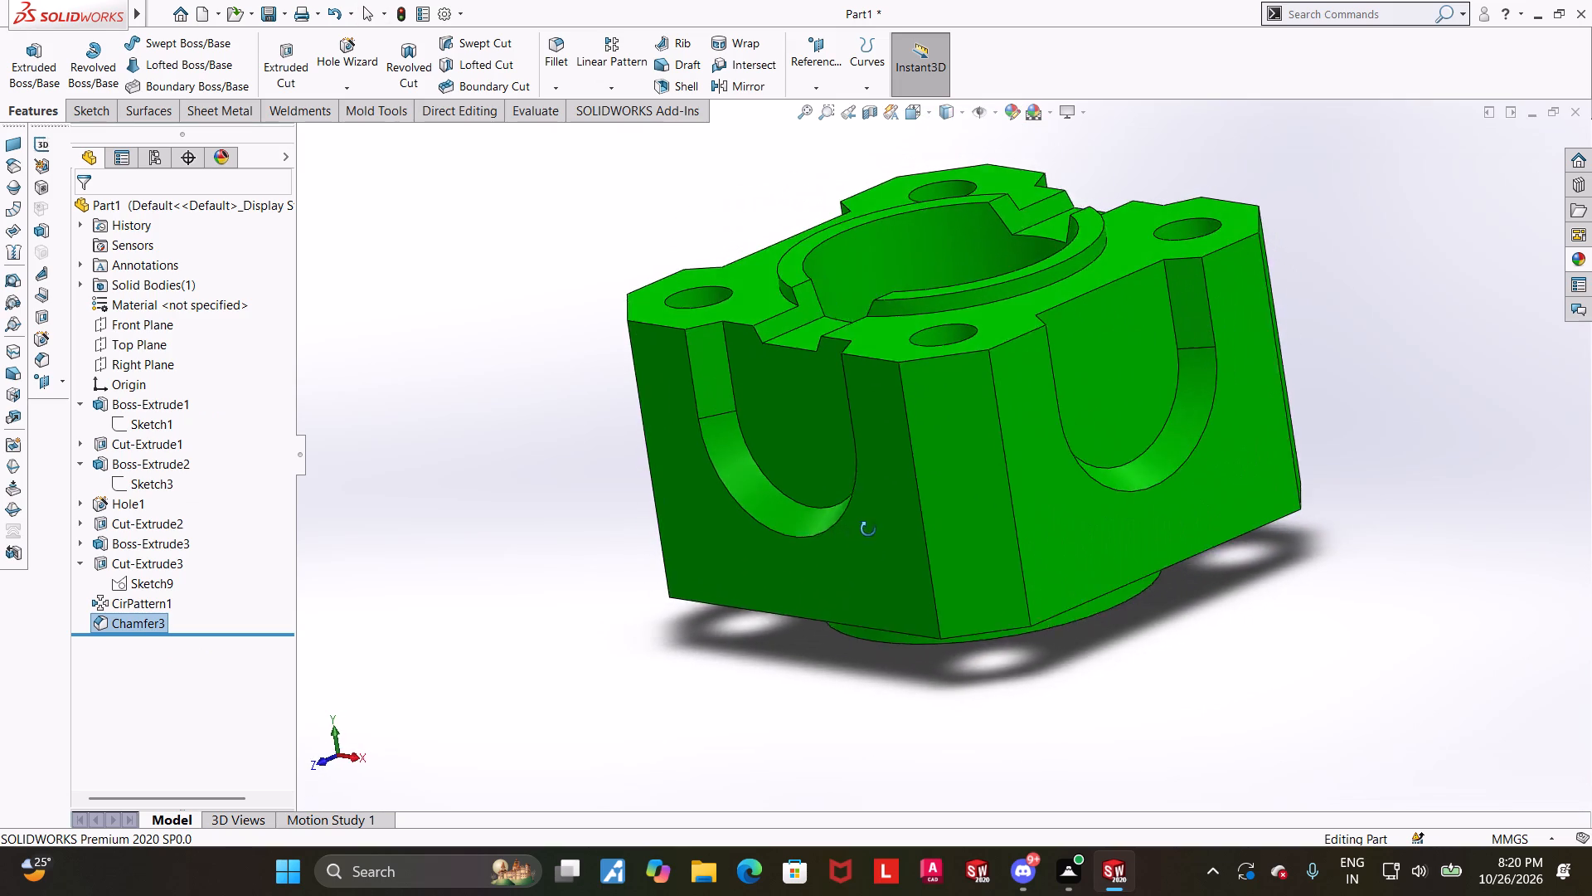
{"action": "middle_click_drag", "start_coordinate": [868, 529], "coordinate": [886, 528]}
{"action": "scroll", "coordinate": [846, 475], "scroll_direction": "down", "scroll_amount": 3}
{"action": "middle_click_drag", "start_coordinate": [834, 584], "coordinate": [804, 590]}
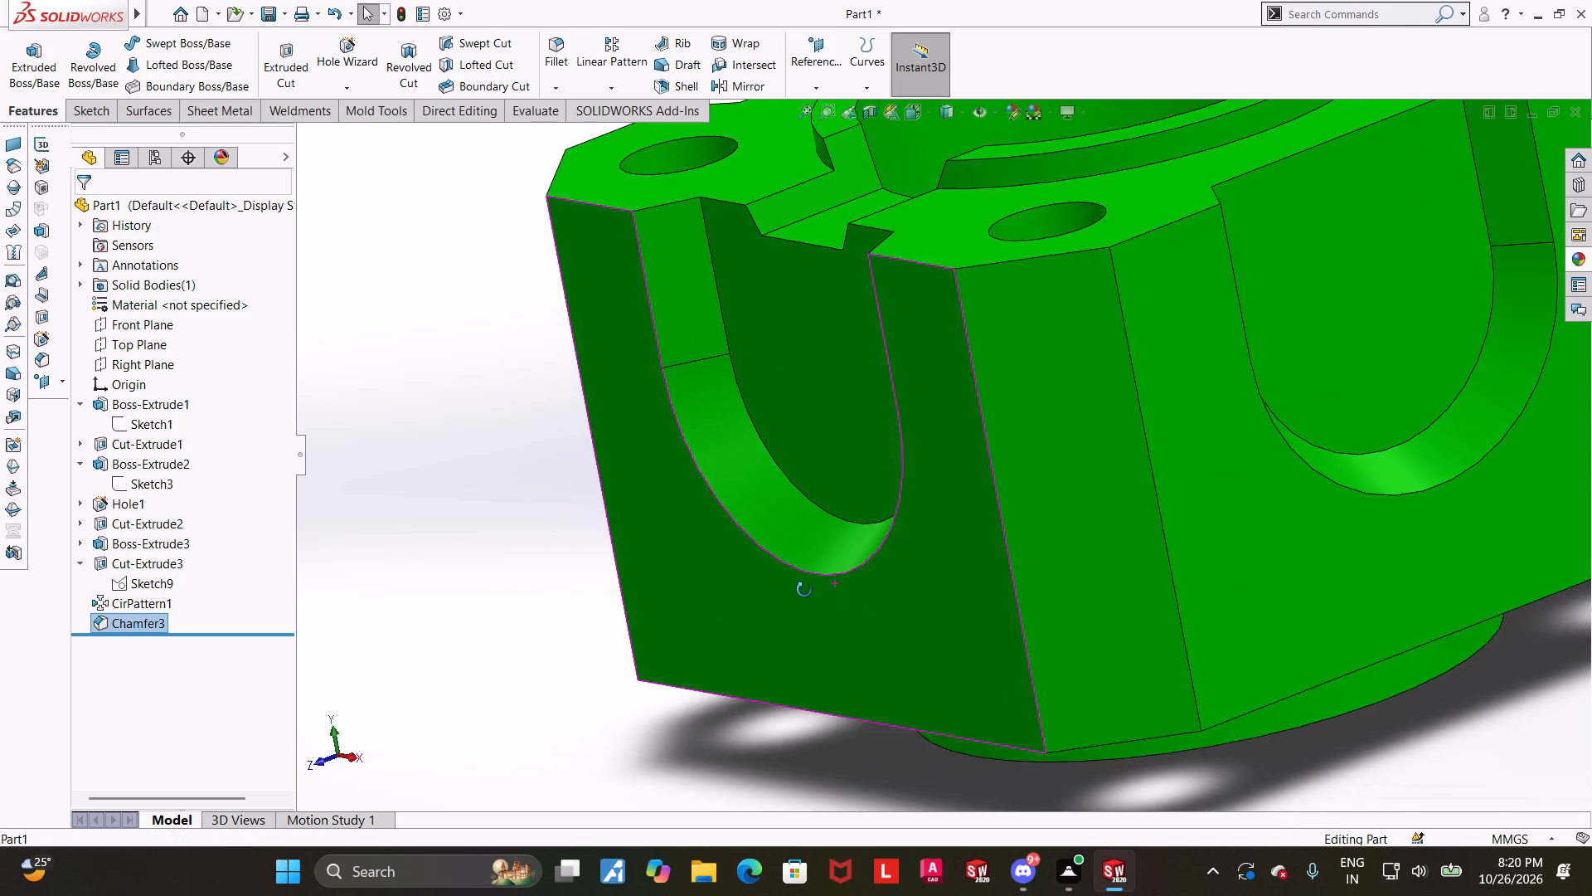
{"action": "middle_click_drag", "start_coordinate": [804, 590], "coordinate": [837, 622]}
{"action": "scroll", "coordinate": [837, 622], "scroll_direction": "up", "scroll_amount": 4}
{"action": "left_click", "coordinate": [1469, 625]}
{"action": "middle_click_drag", "start_coordinate": [1367, 613], "coordinate": [1481, 509]}
{"action": "scroll", "coordinate": [1434, 517], "scroll_direction": "up", "scroll_amount": 1}
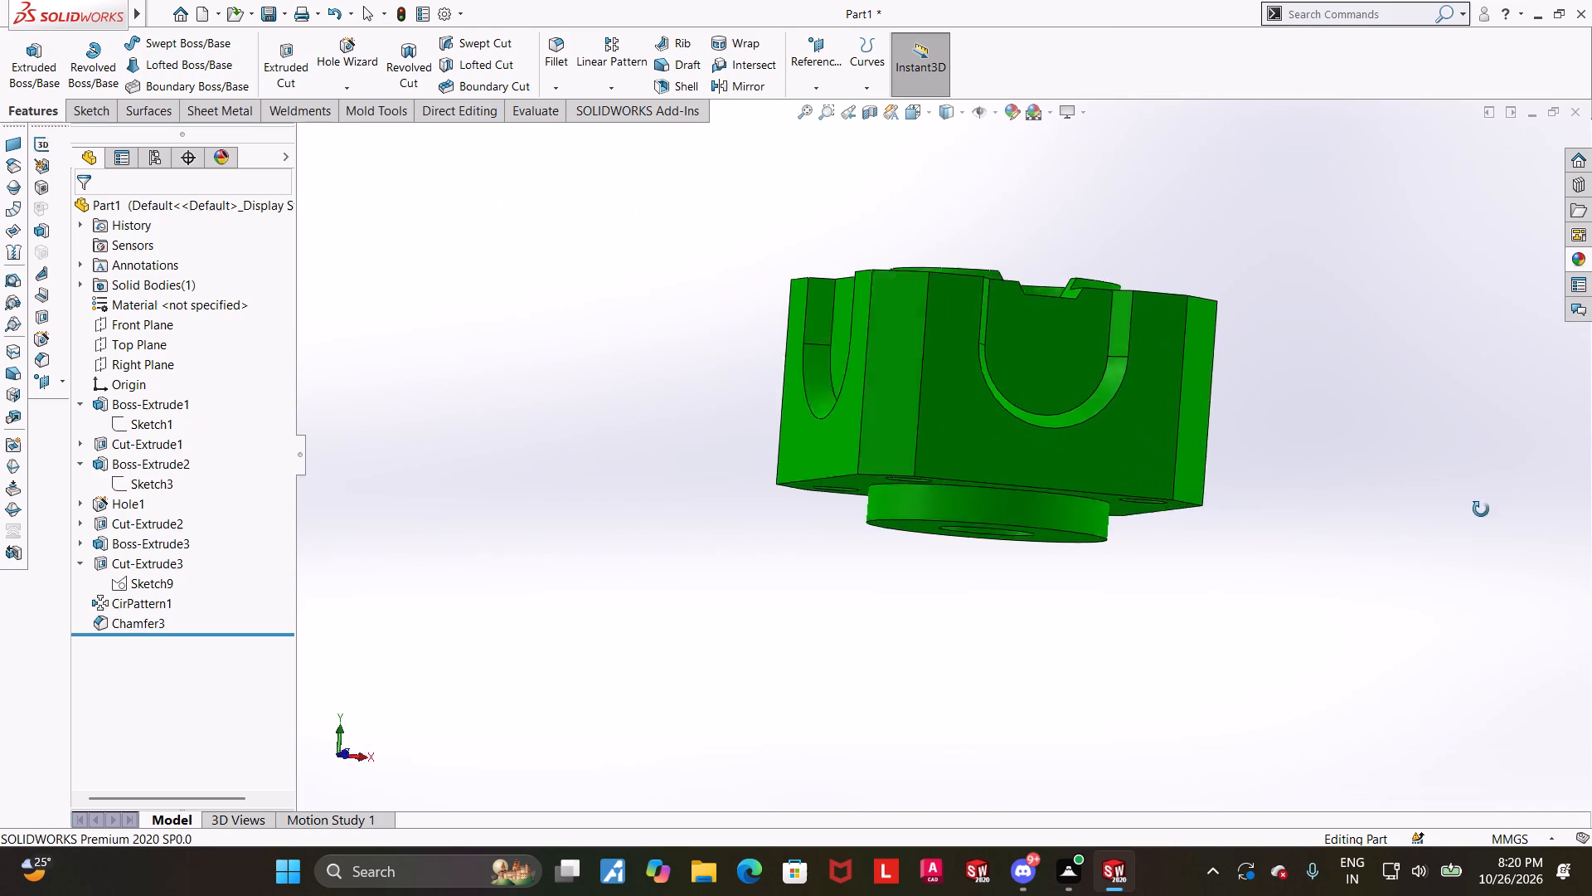
{"action": "middle_click_drag", "start_coordinate": [1481, 509], "coordinate": [1522, 536]}
{"action": "scroll", "coordinate": [732, 366], "scroll_direction": "down", "scroll_amount": 3}
{"action": "middle_click_drag", "start_coordinate": [1027, 434], "coordinate": [1013, 511]}
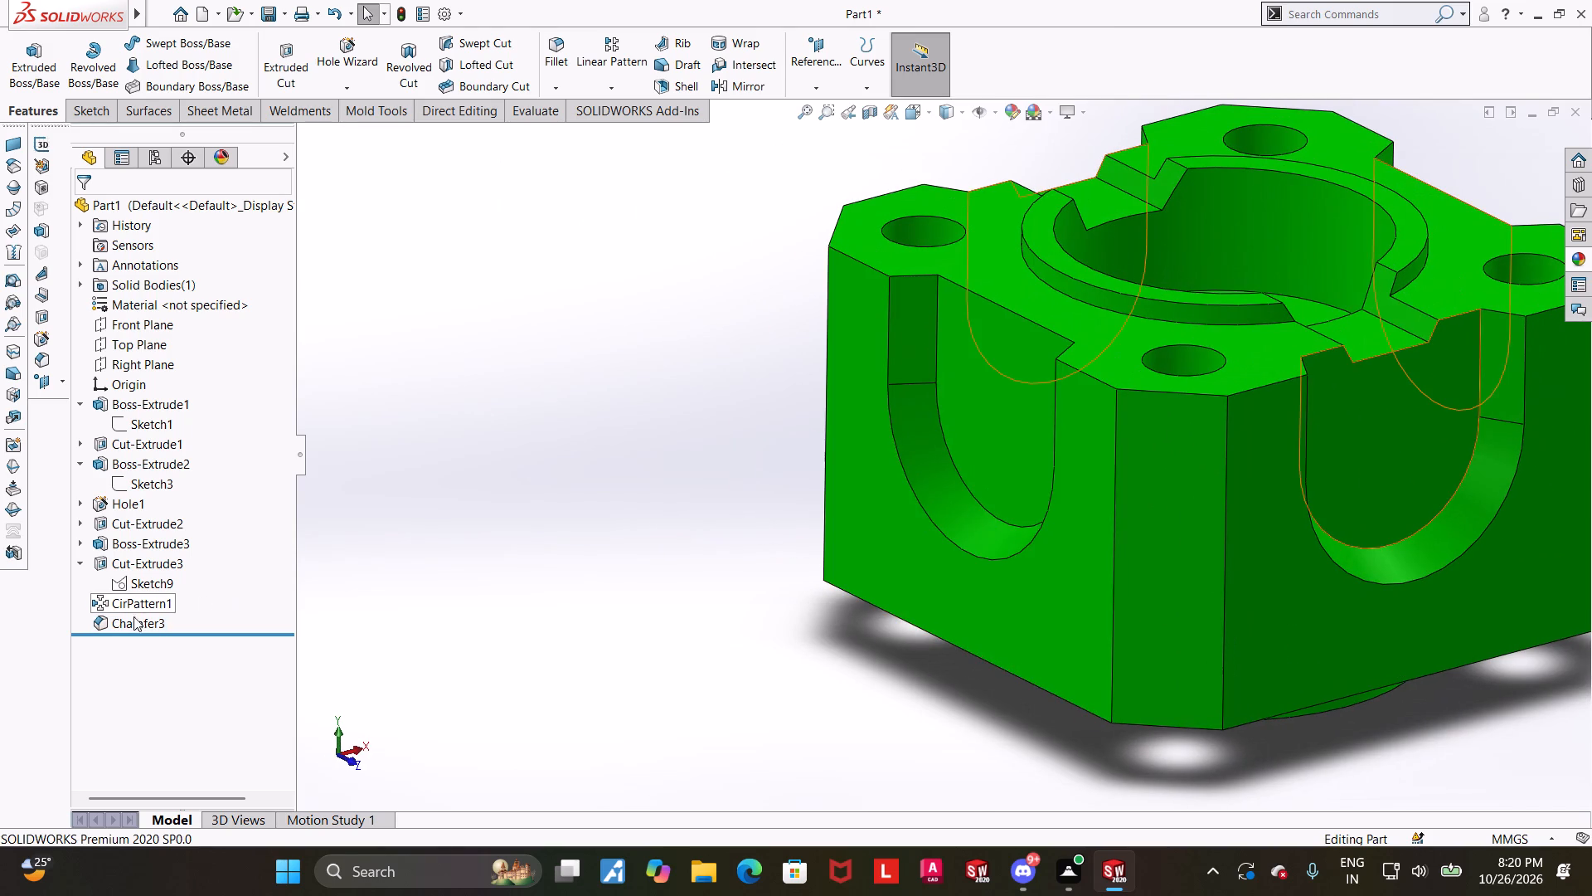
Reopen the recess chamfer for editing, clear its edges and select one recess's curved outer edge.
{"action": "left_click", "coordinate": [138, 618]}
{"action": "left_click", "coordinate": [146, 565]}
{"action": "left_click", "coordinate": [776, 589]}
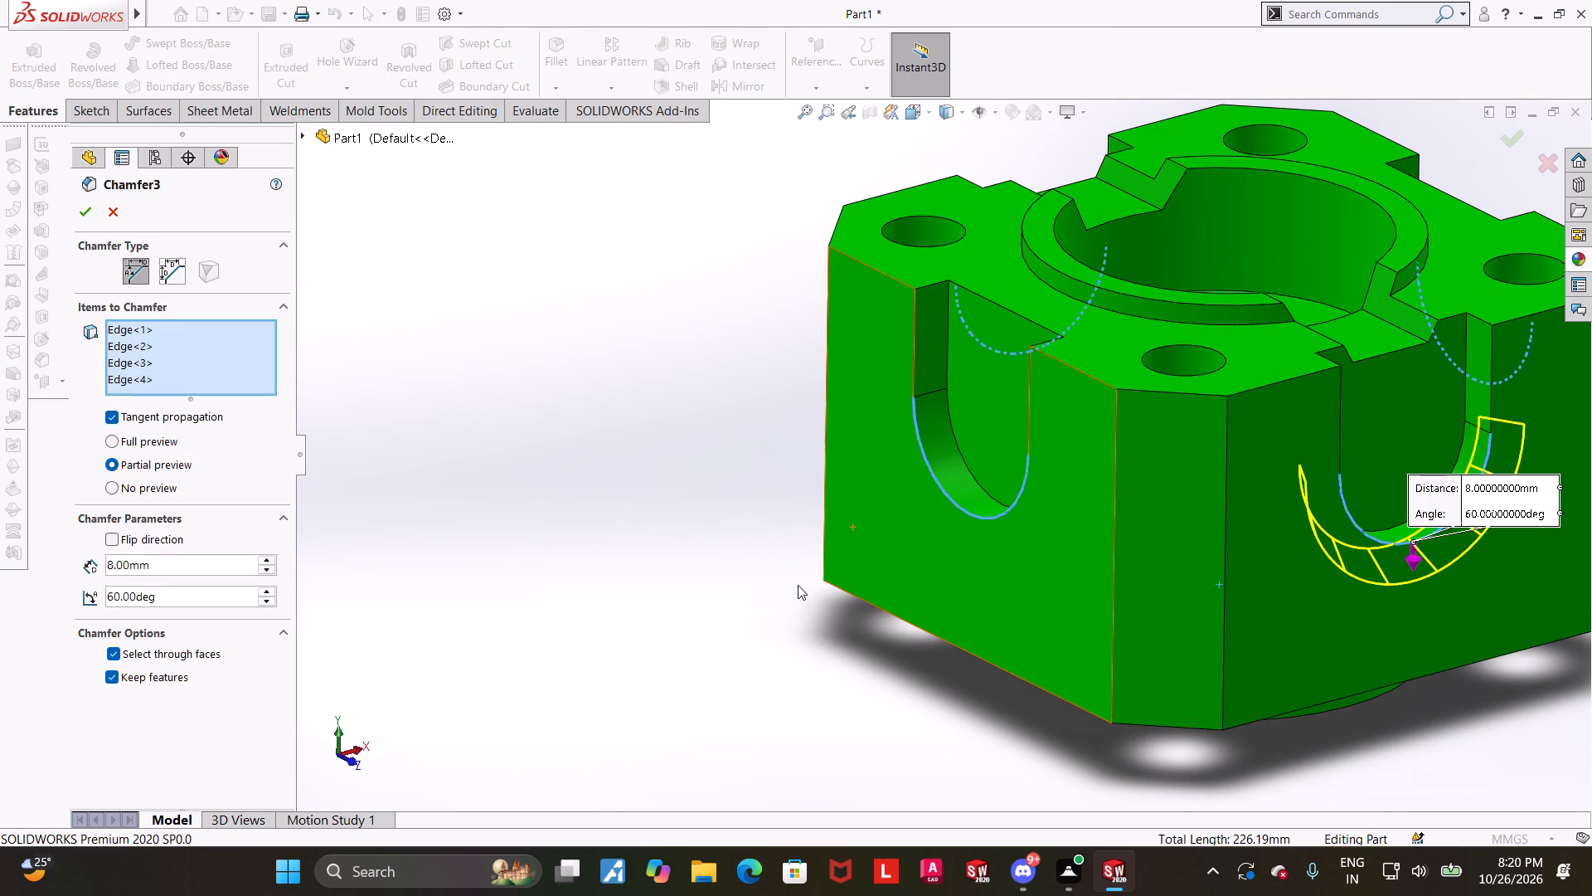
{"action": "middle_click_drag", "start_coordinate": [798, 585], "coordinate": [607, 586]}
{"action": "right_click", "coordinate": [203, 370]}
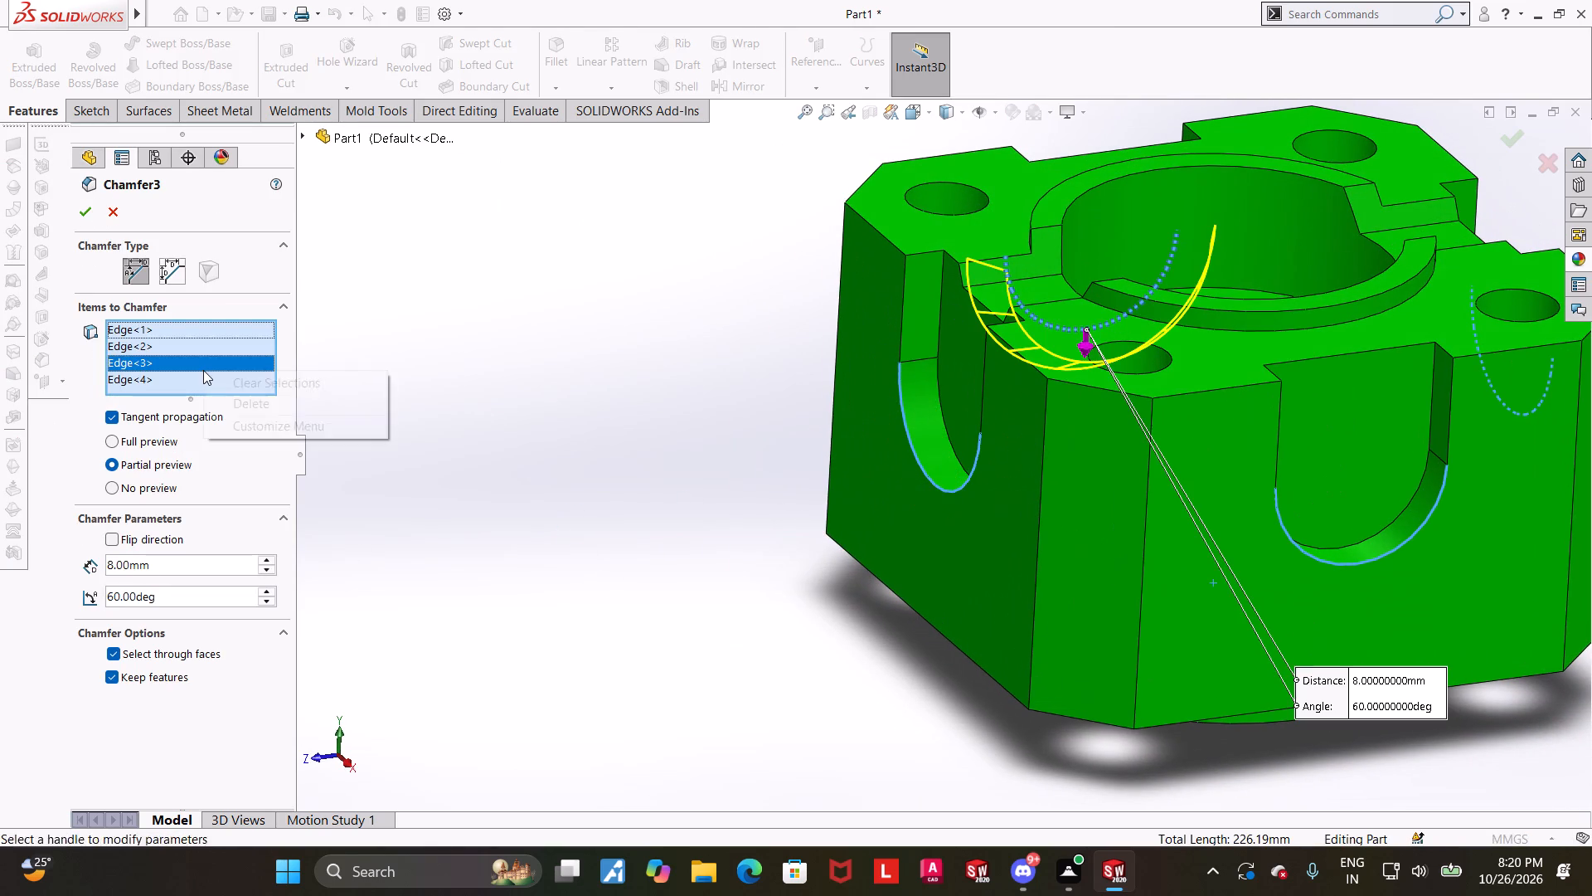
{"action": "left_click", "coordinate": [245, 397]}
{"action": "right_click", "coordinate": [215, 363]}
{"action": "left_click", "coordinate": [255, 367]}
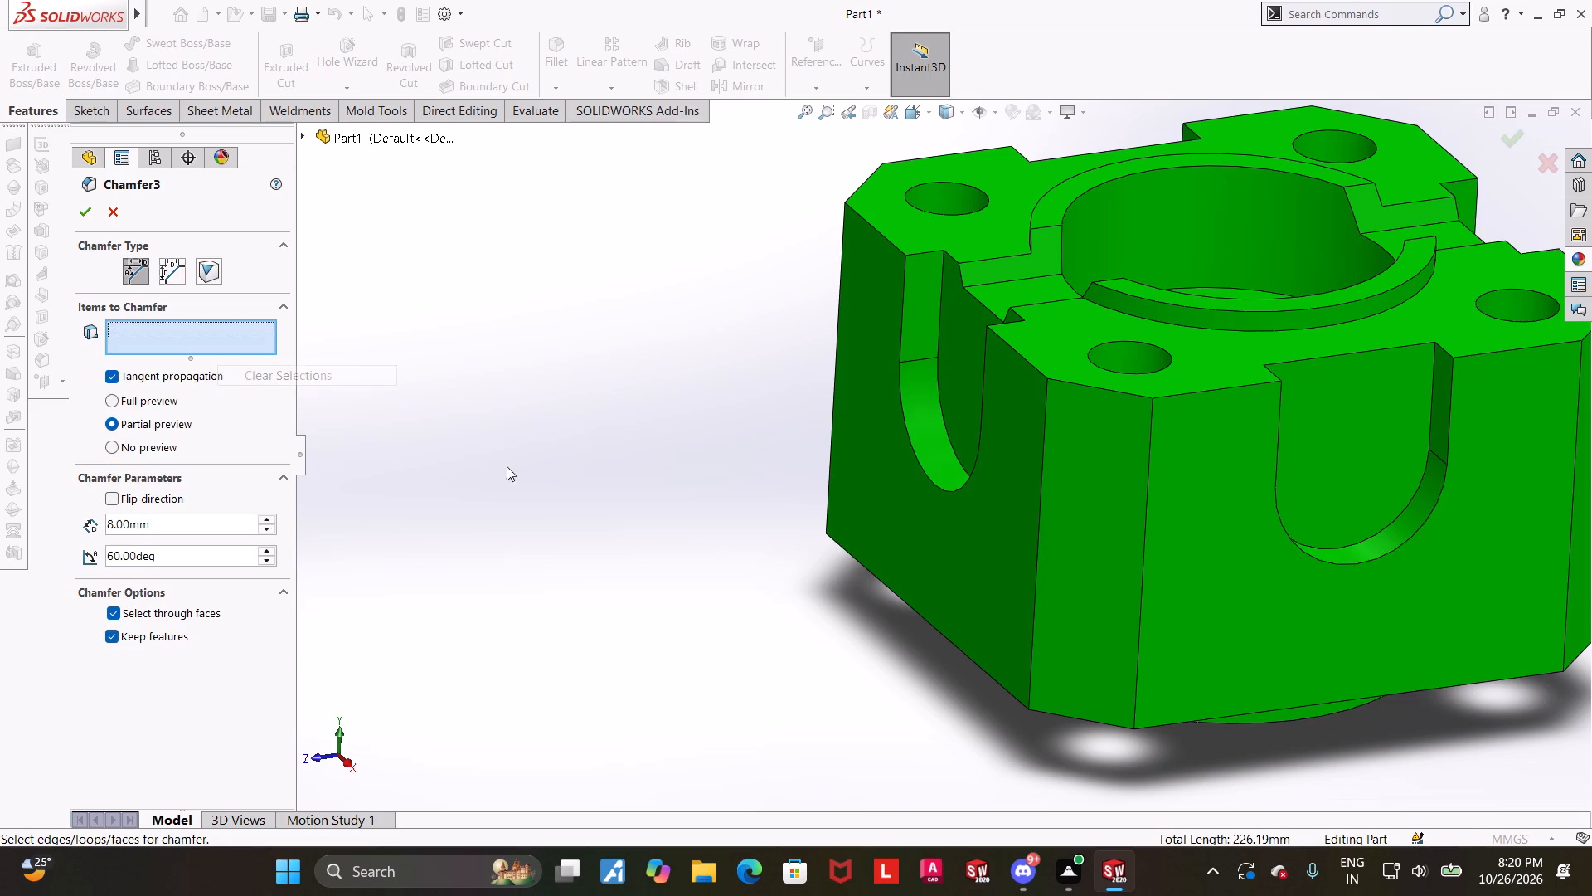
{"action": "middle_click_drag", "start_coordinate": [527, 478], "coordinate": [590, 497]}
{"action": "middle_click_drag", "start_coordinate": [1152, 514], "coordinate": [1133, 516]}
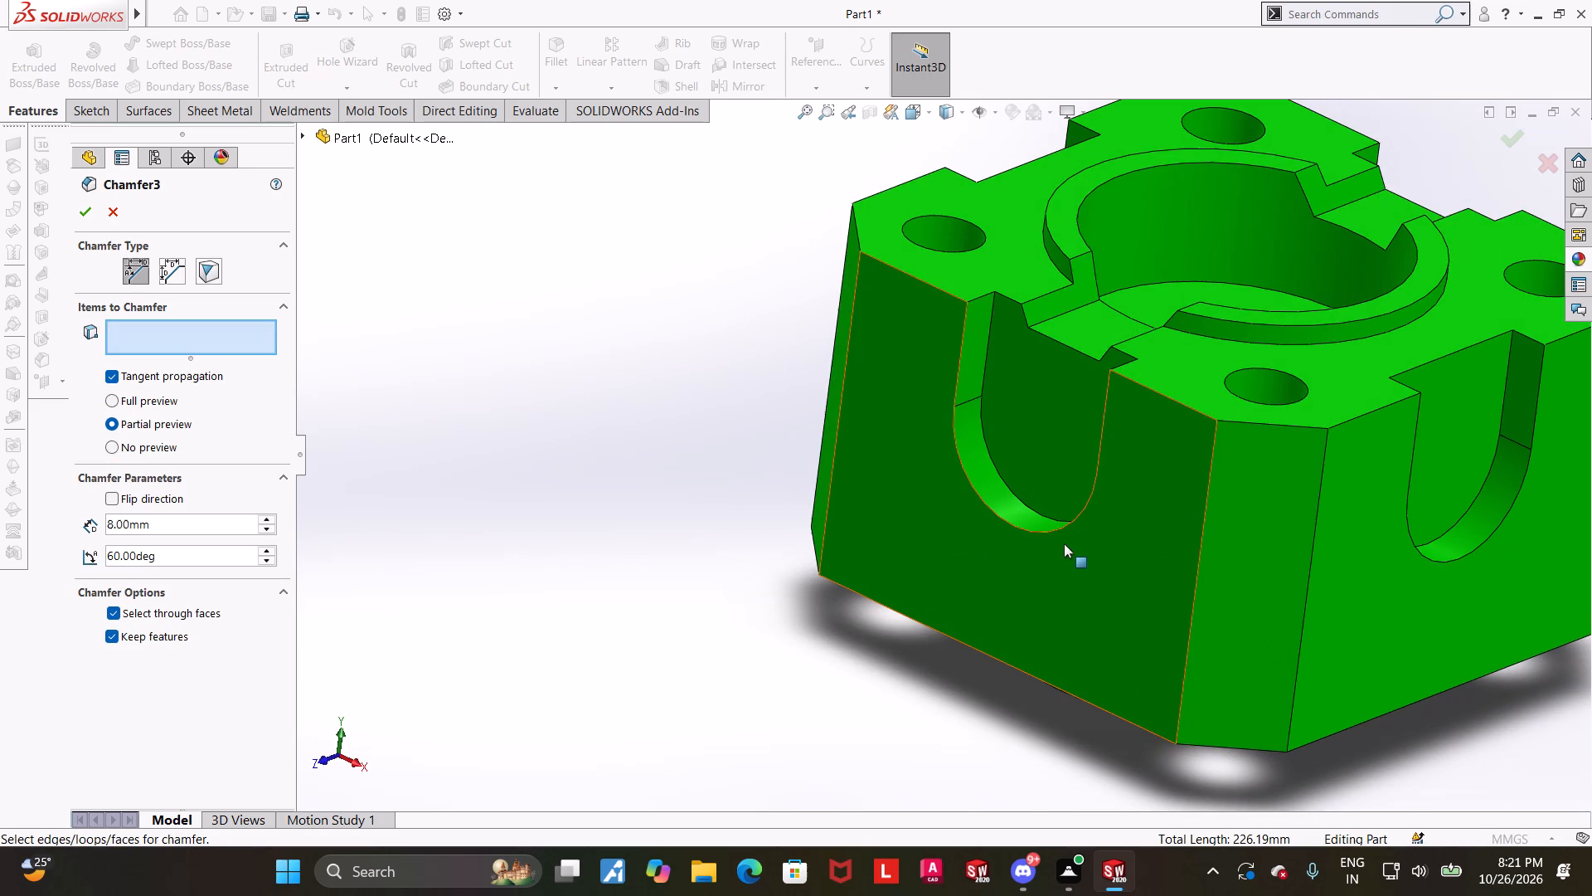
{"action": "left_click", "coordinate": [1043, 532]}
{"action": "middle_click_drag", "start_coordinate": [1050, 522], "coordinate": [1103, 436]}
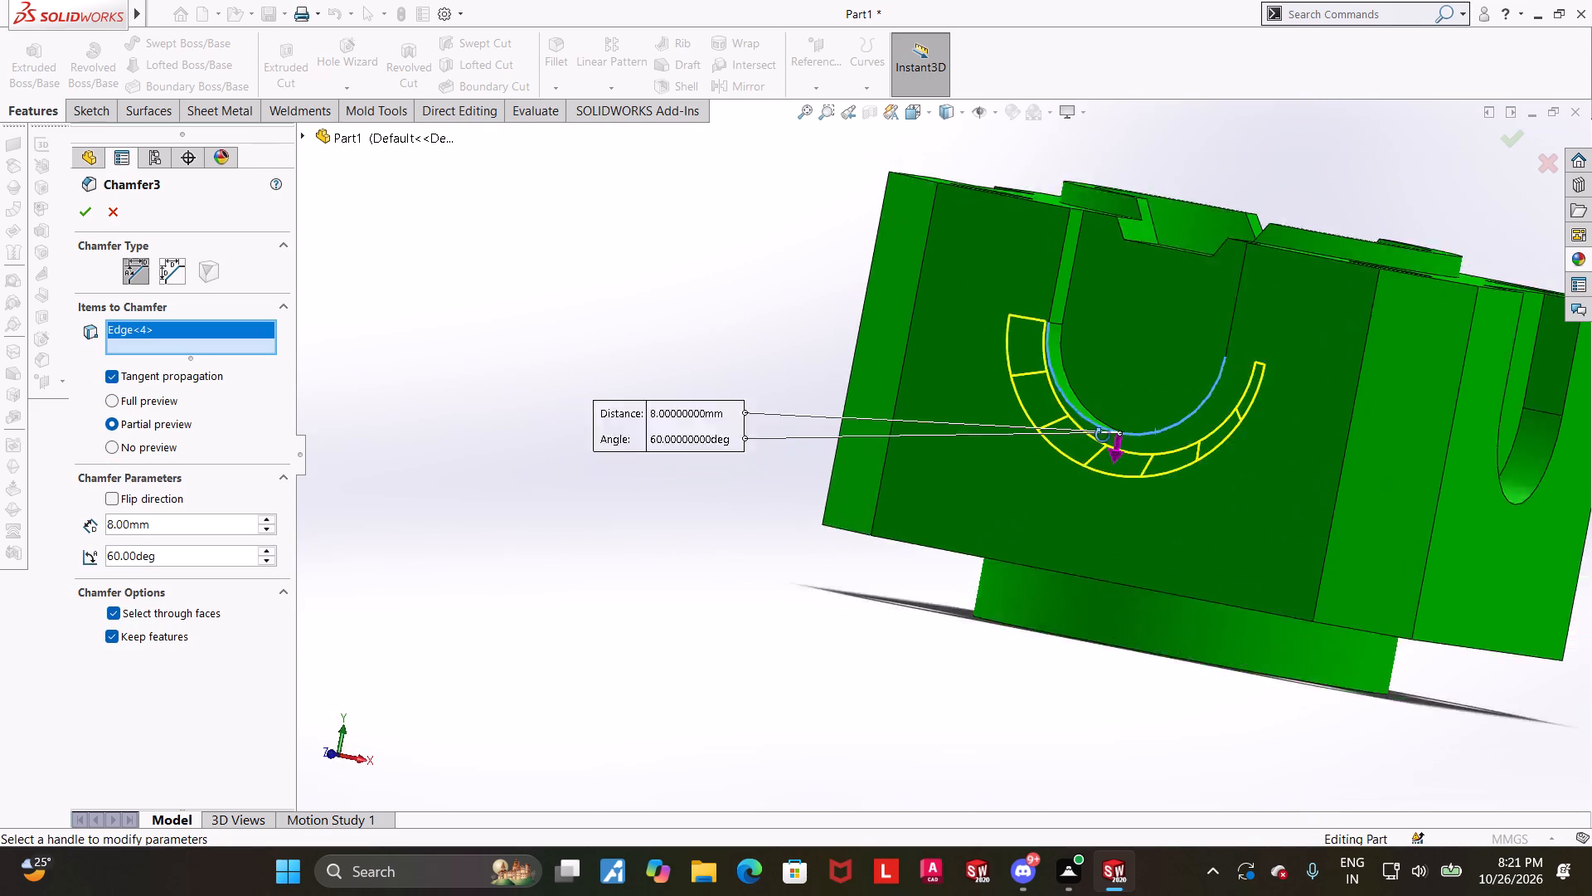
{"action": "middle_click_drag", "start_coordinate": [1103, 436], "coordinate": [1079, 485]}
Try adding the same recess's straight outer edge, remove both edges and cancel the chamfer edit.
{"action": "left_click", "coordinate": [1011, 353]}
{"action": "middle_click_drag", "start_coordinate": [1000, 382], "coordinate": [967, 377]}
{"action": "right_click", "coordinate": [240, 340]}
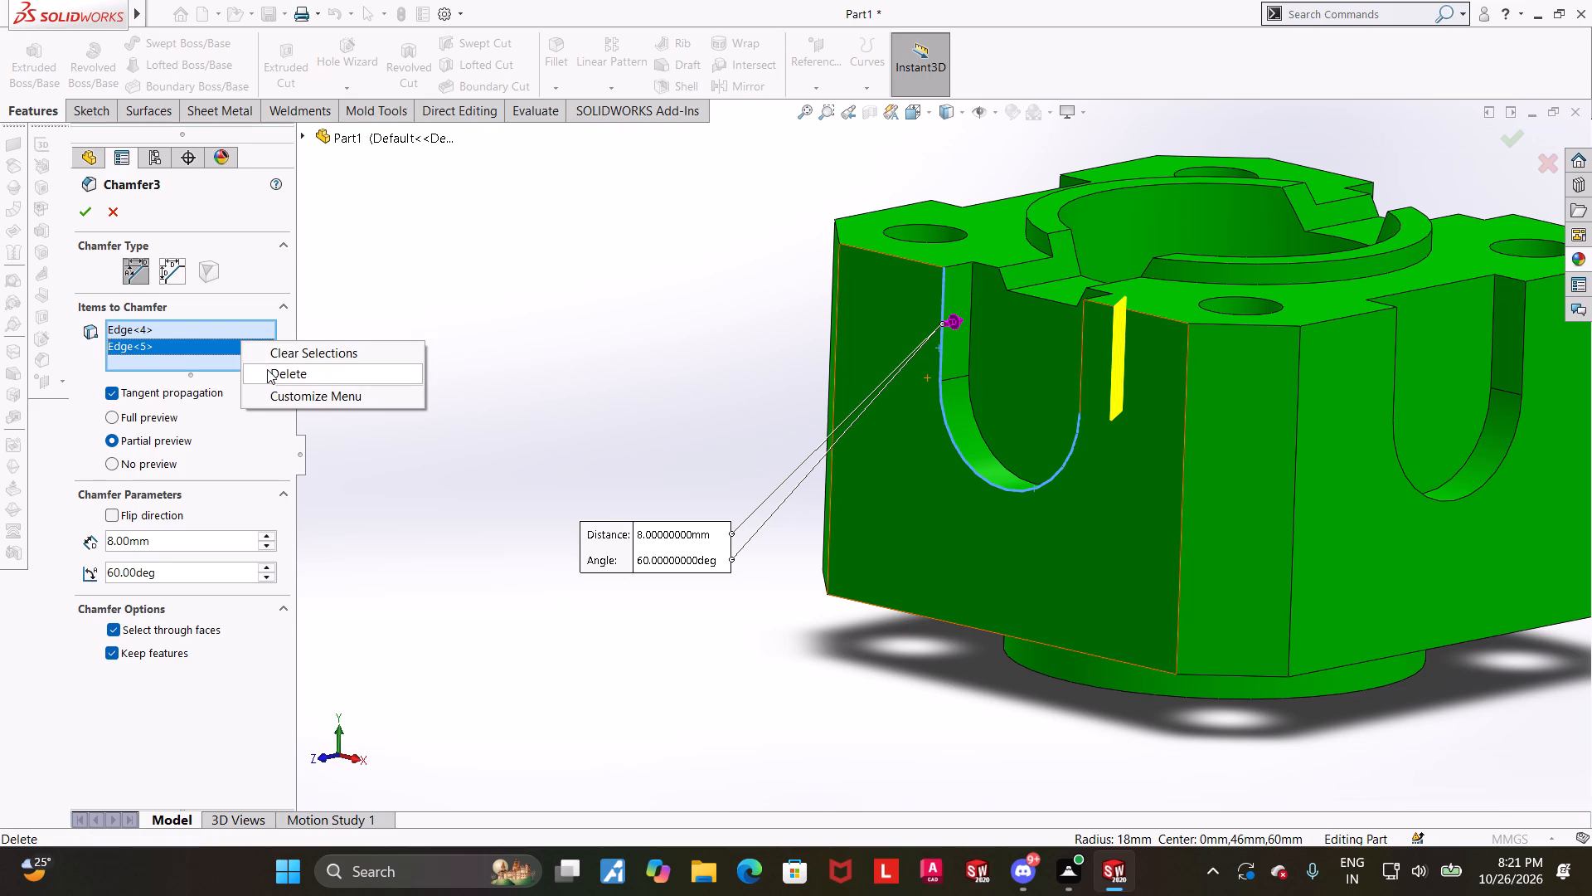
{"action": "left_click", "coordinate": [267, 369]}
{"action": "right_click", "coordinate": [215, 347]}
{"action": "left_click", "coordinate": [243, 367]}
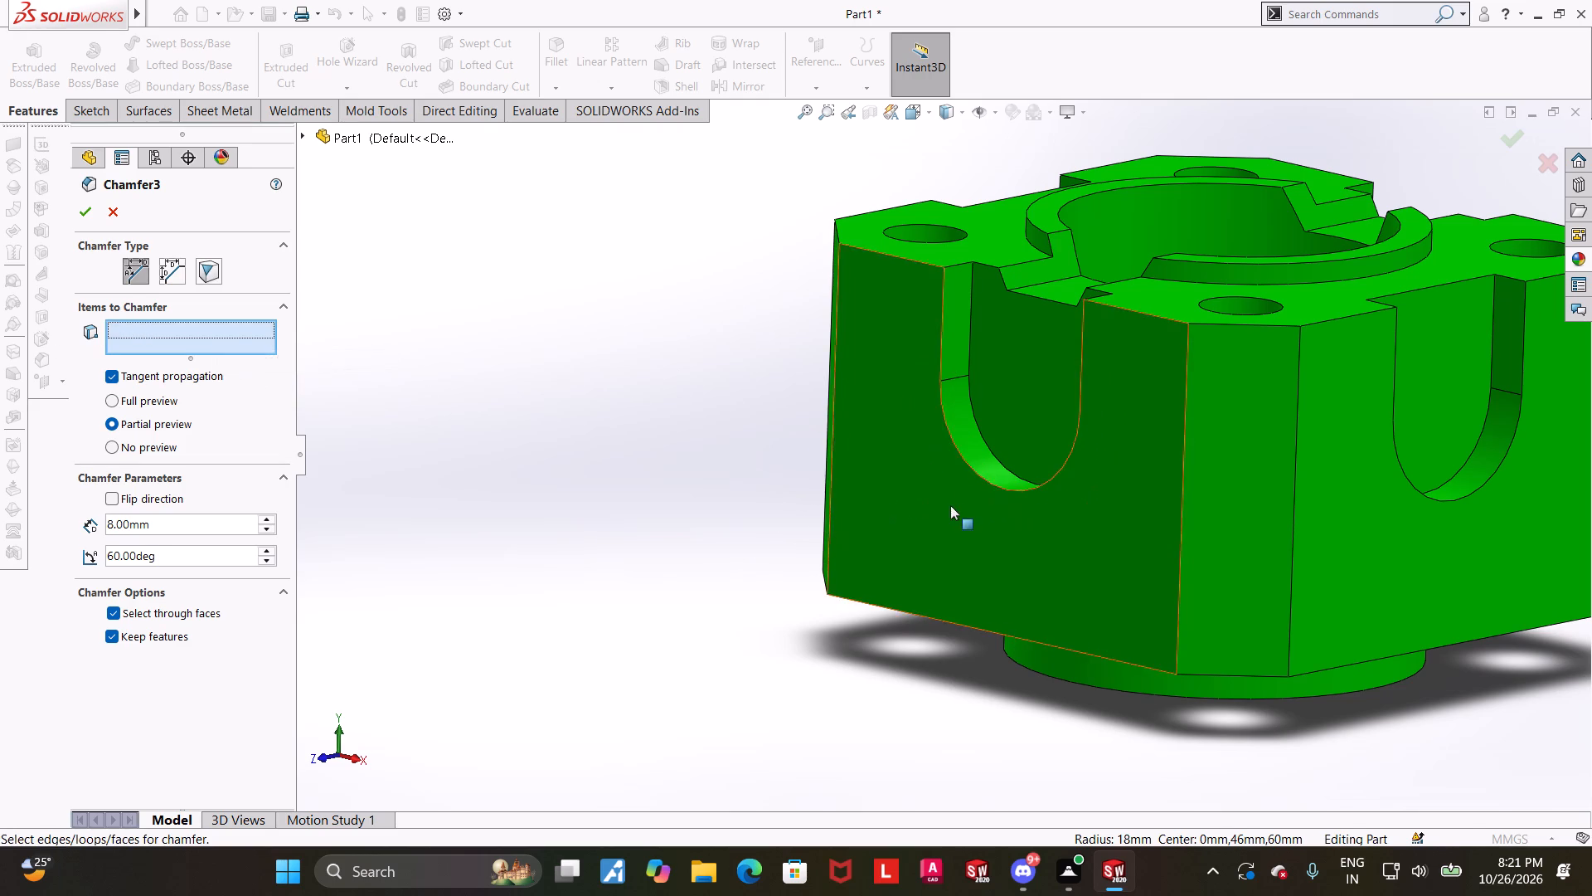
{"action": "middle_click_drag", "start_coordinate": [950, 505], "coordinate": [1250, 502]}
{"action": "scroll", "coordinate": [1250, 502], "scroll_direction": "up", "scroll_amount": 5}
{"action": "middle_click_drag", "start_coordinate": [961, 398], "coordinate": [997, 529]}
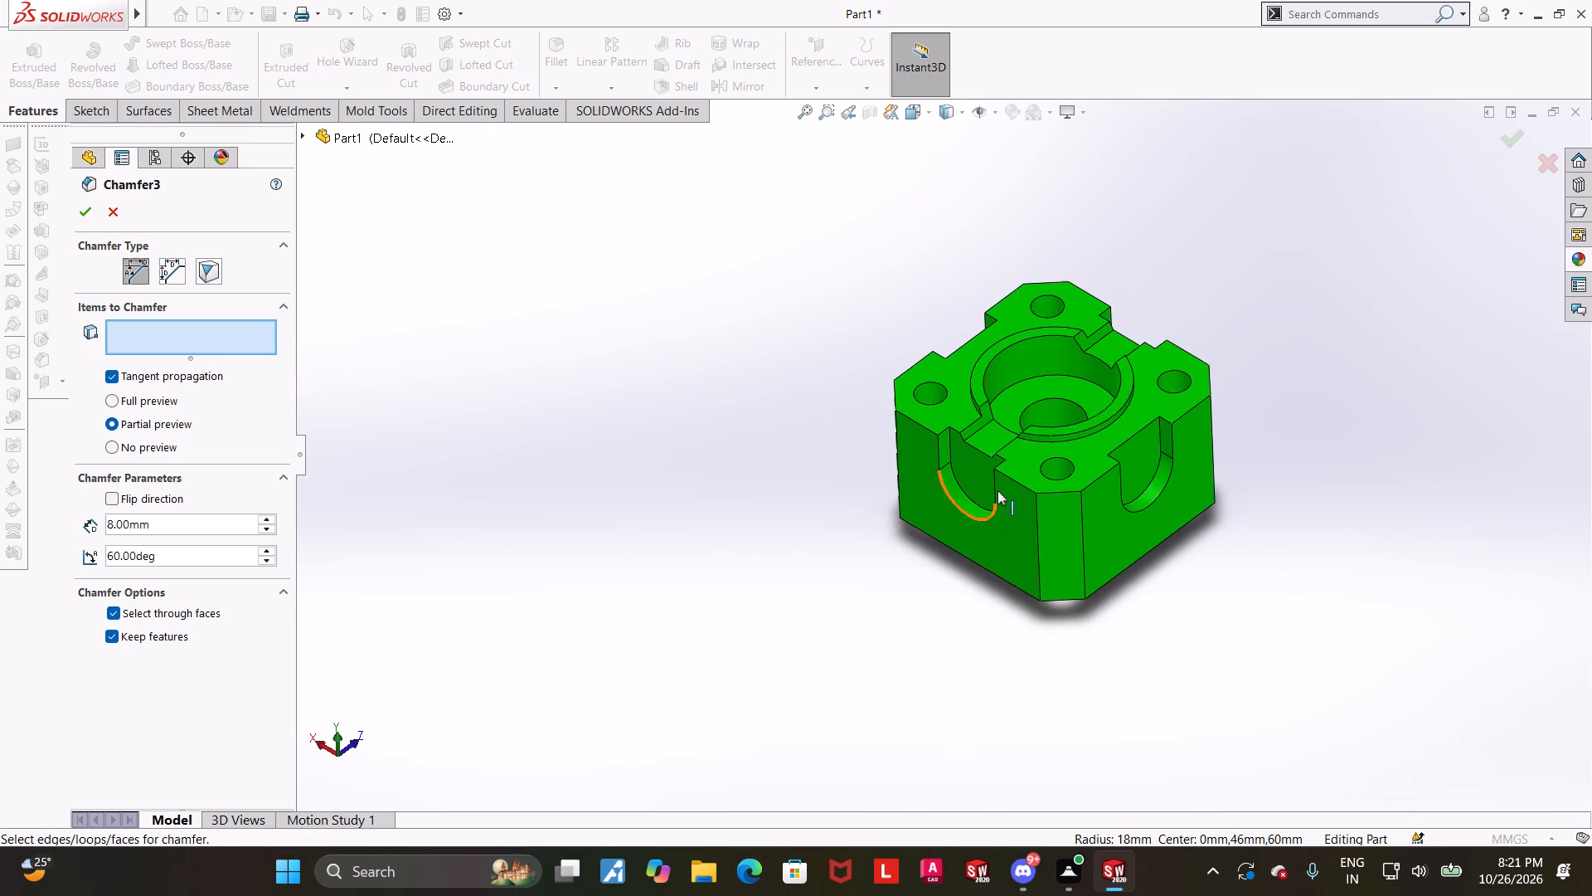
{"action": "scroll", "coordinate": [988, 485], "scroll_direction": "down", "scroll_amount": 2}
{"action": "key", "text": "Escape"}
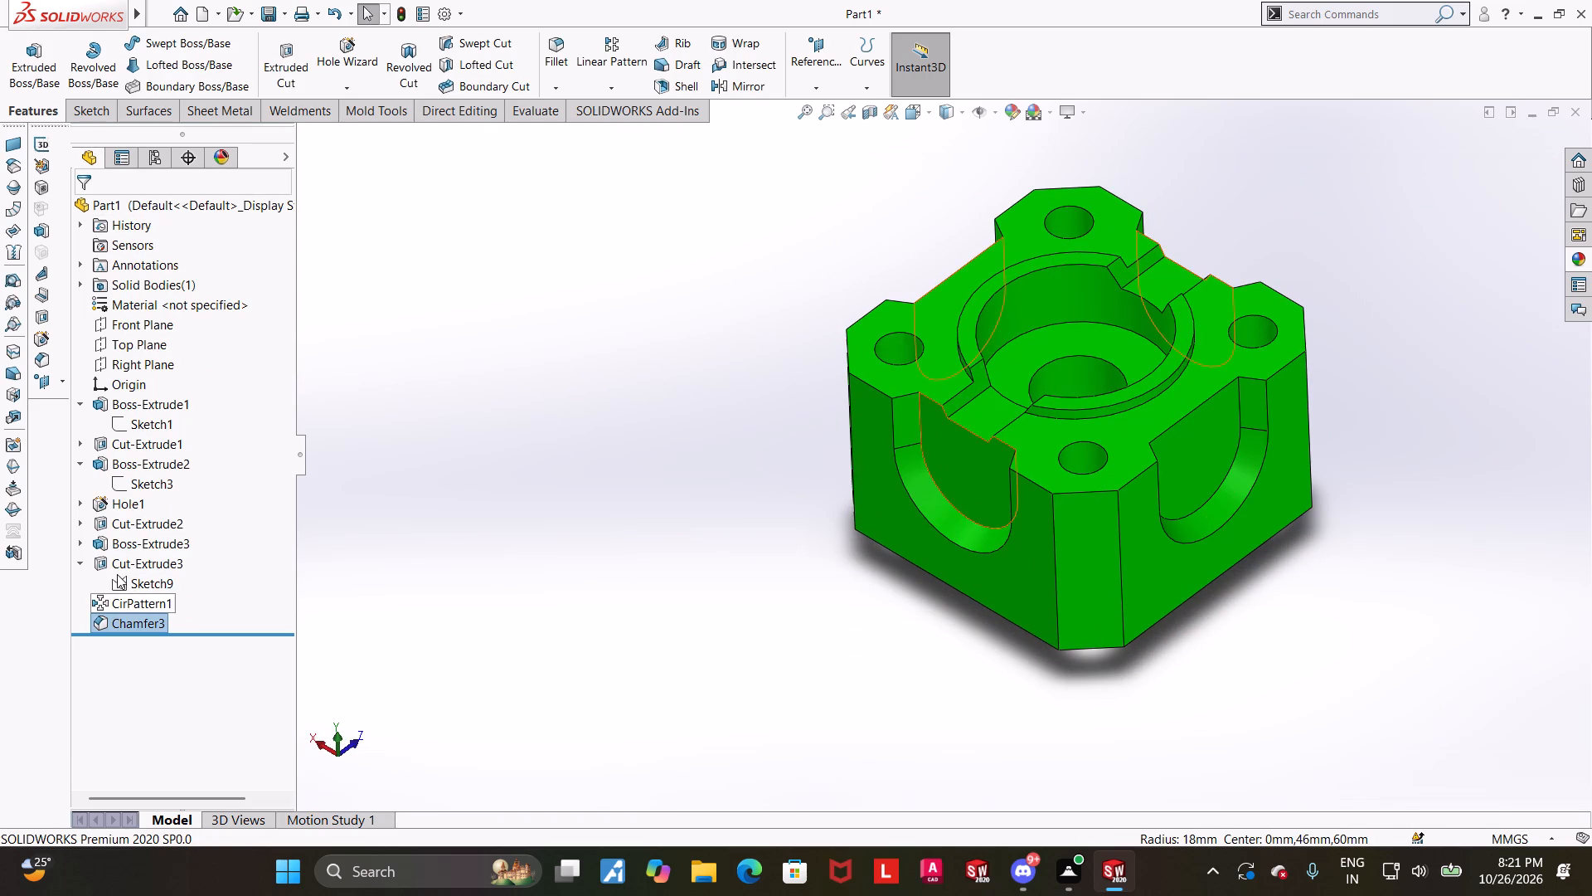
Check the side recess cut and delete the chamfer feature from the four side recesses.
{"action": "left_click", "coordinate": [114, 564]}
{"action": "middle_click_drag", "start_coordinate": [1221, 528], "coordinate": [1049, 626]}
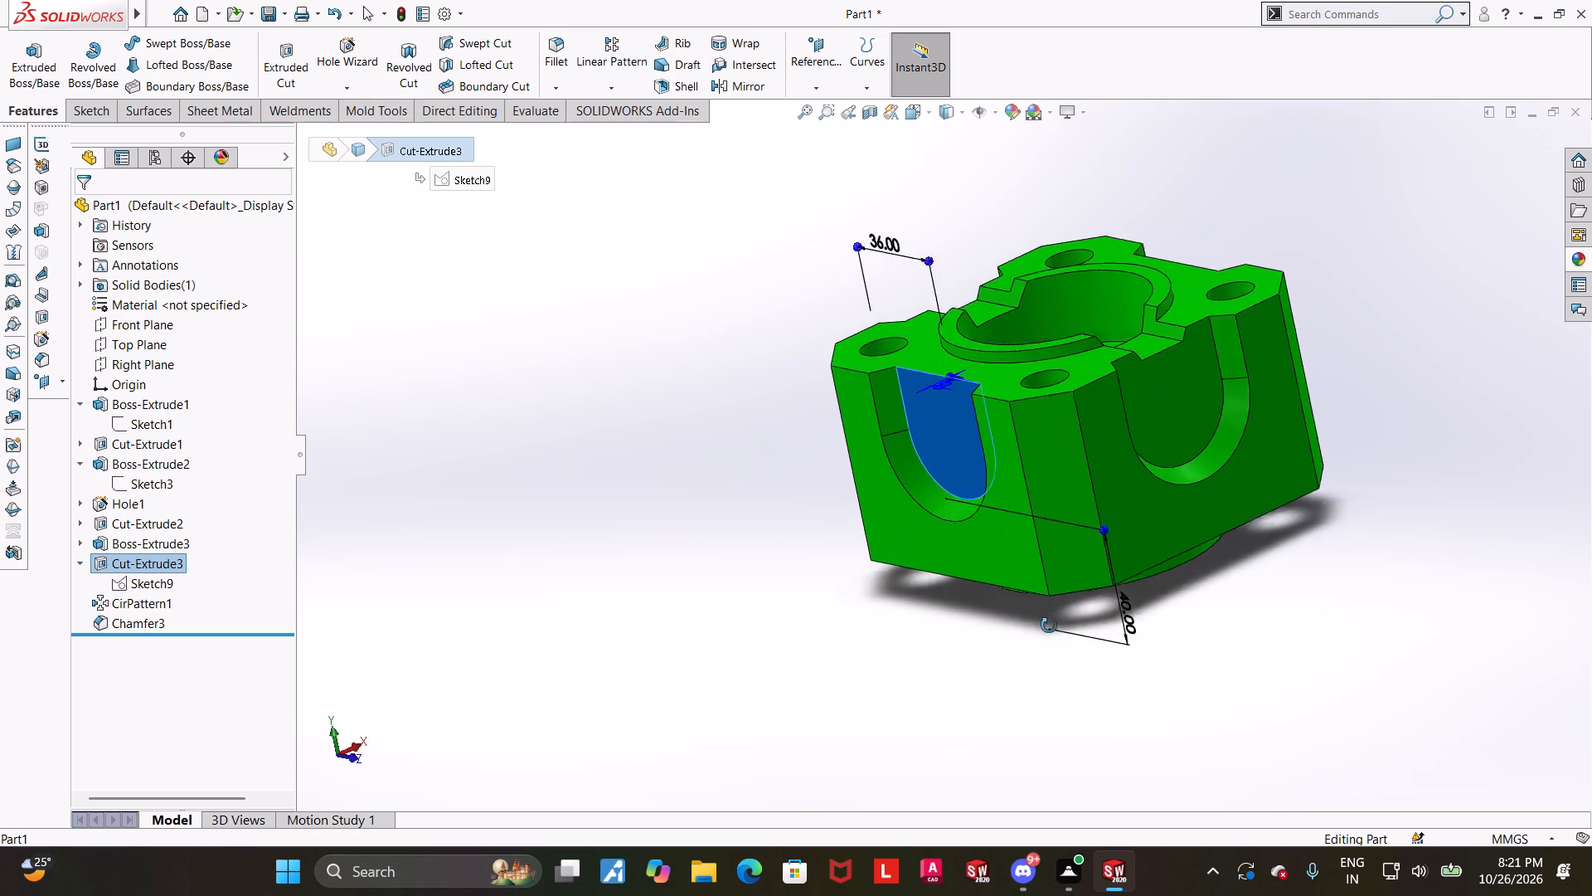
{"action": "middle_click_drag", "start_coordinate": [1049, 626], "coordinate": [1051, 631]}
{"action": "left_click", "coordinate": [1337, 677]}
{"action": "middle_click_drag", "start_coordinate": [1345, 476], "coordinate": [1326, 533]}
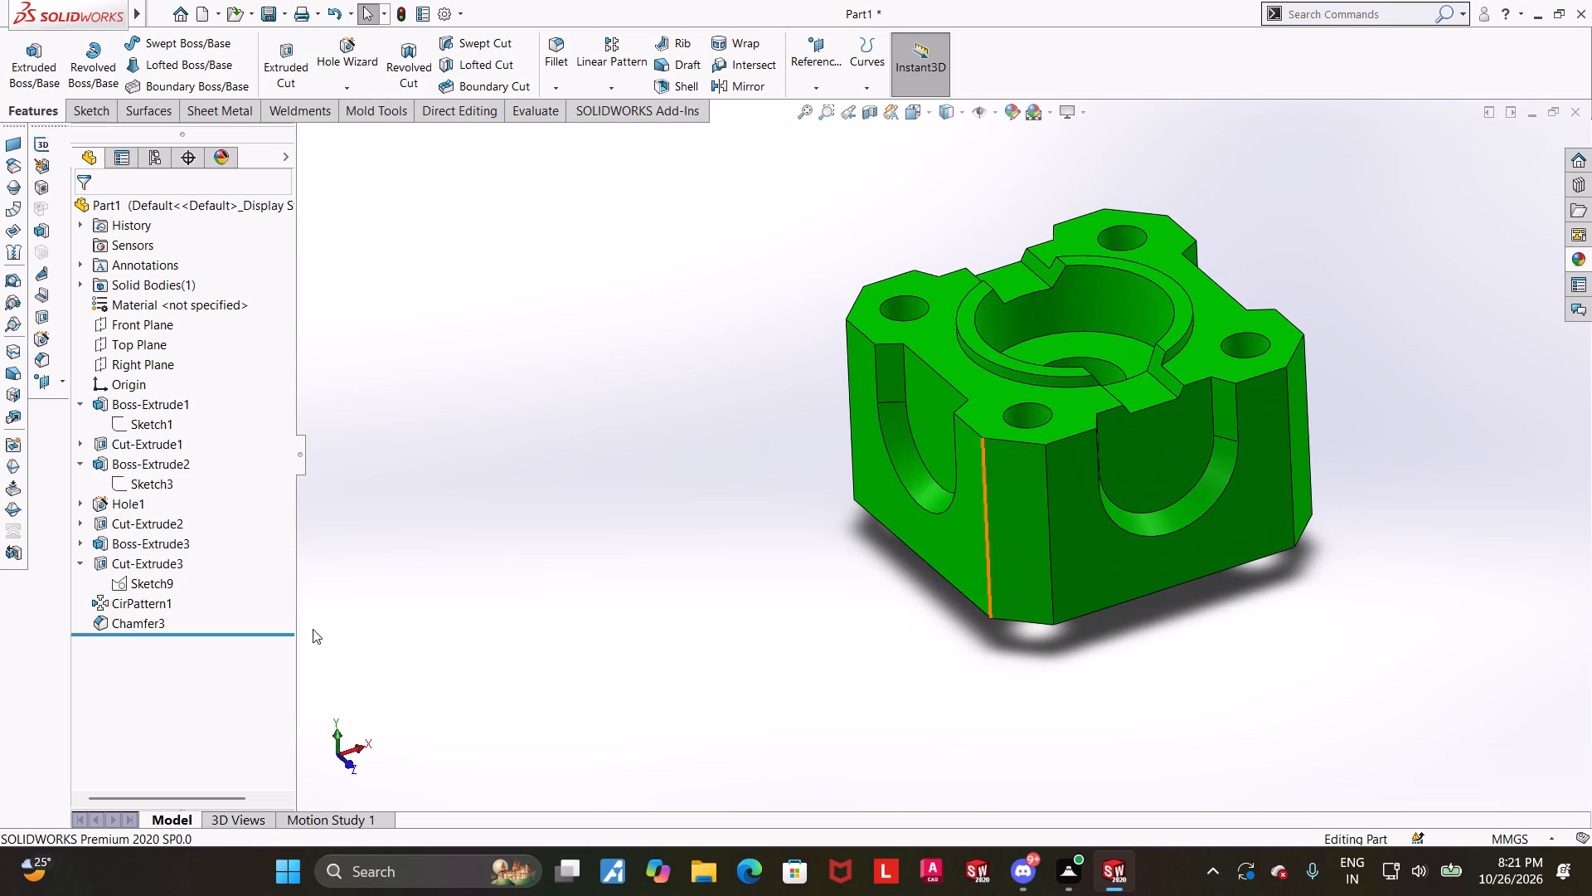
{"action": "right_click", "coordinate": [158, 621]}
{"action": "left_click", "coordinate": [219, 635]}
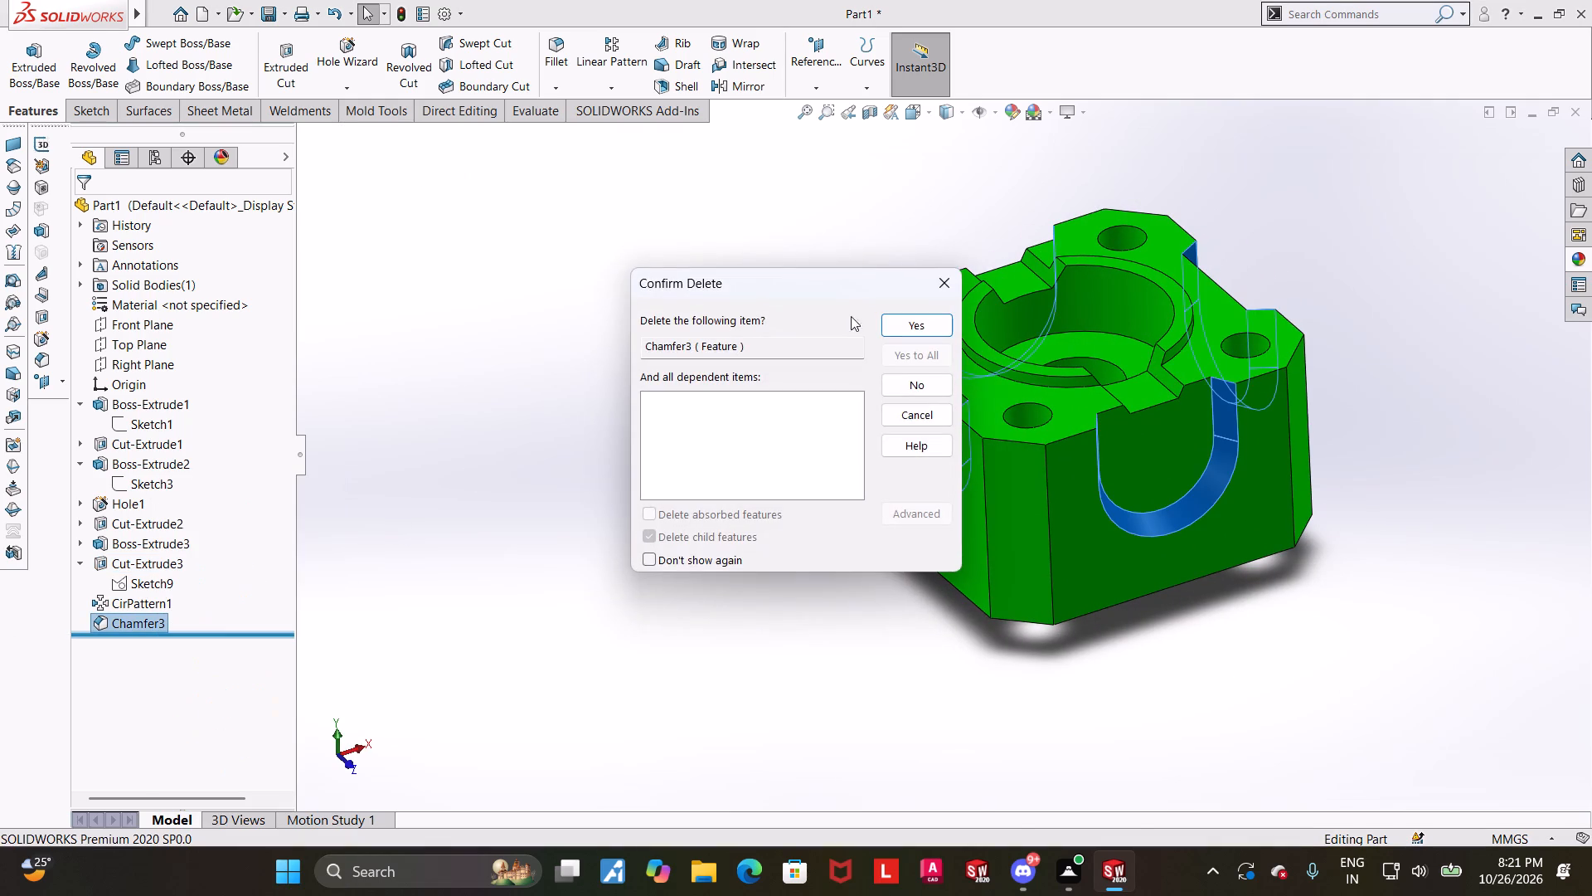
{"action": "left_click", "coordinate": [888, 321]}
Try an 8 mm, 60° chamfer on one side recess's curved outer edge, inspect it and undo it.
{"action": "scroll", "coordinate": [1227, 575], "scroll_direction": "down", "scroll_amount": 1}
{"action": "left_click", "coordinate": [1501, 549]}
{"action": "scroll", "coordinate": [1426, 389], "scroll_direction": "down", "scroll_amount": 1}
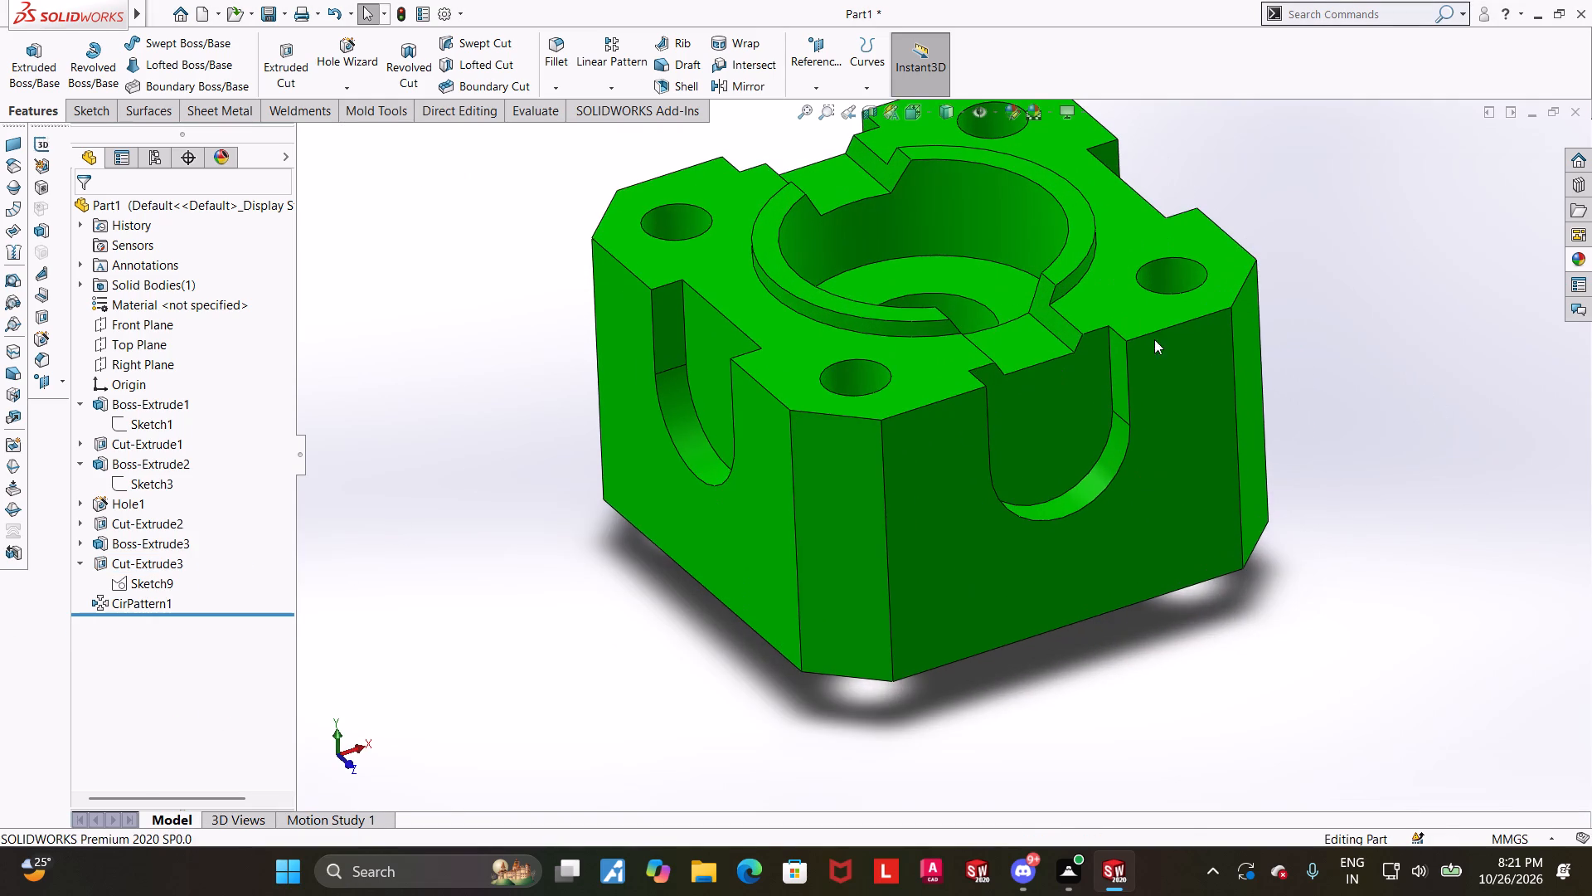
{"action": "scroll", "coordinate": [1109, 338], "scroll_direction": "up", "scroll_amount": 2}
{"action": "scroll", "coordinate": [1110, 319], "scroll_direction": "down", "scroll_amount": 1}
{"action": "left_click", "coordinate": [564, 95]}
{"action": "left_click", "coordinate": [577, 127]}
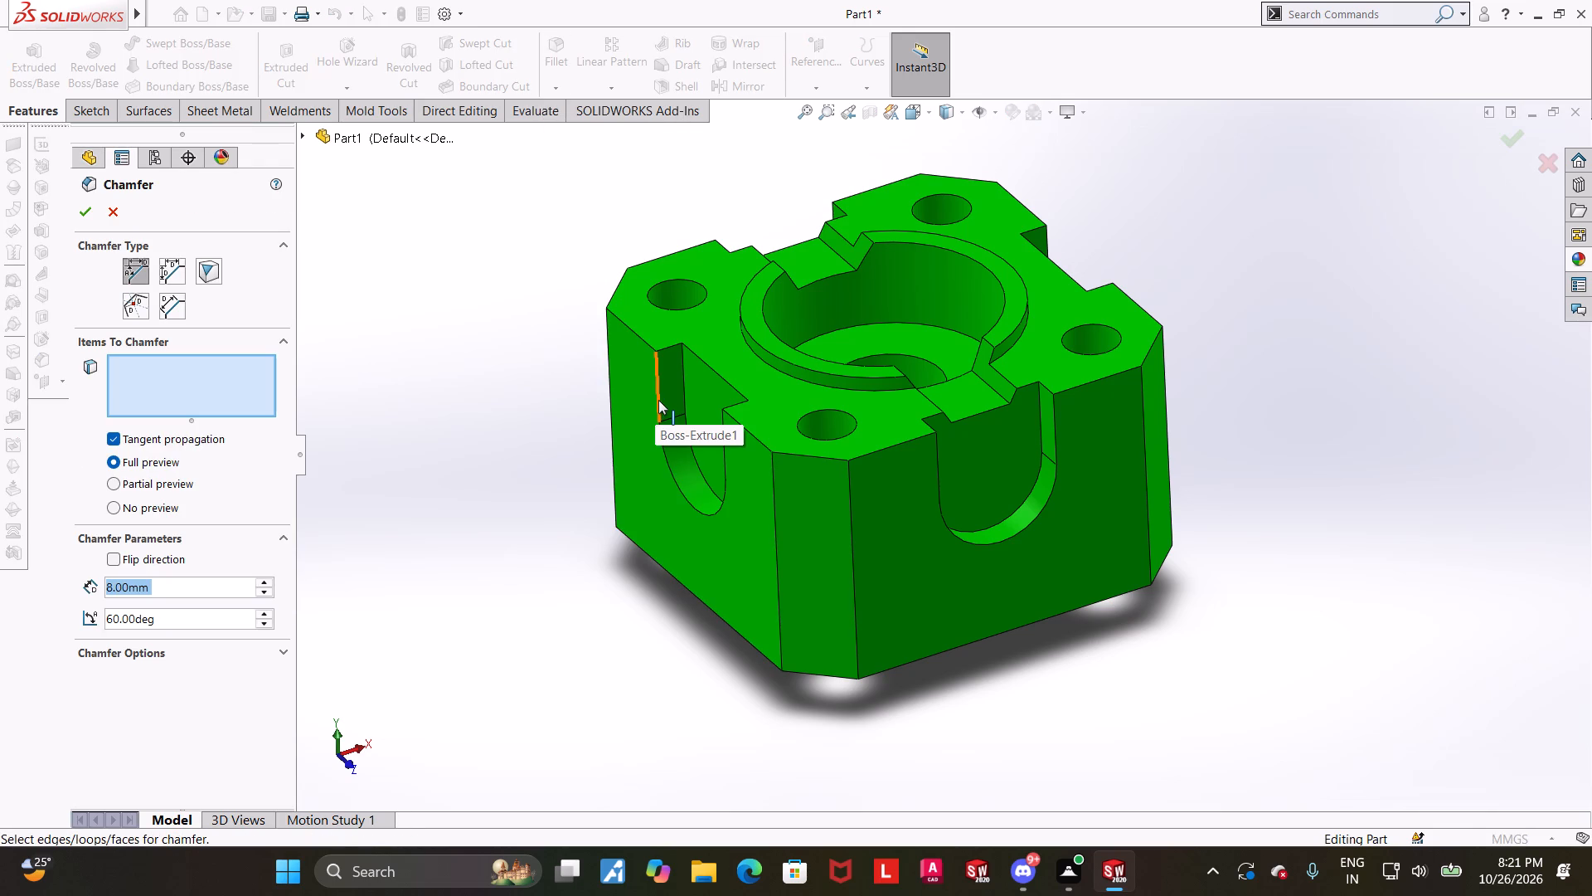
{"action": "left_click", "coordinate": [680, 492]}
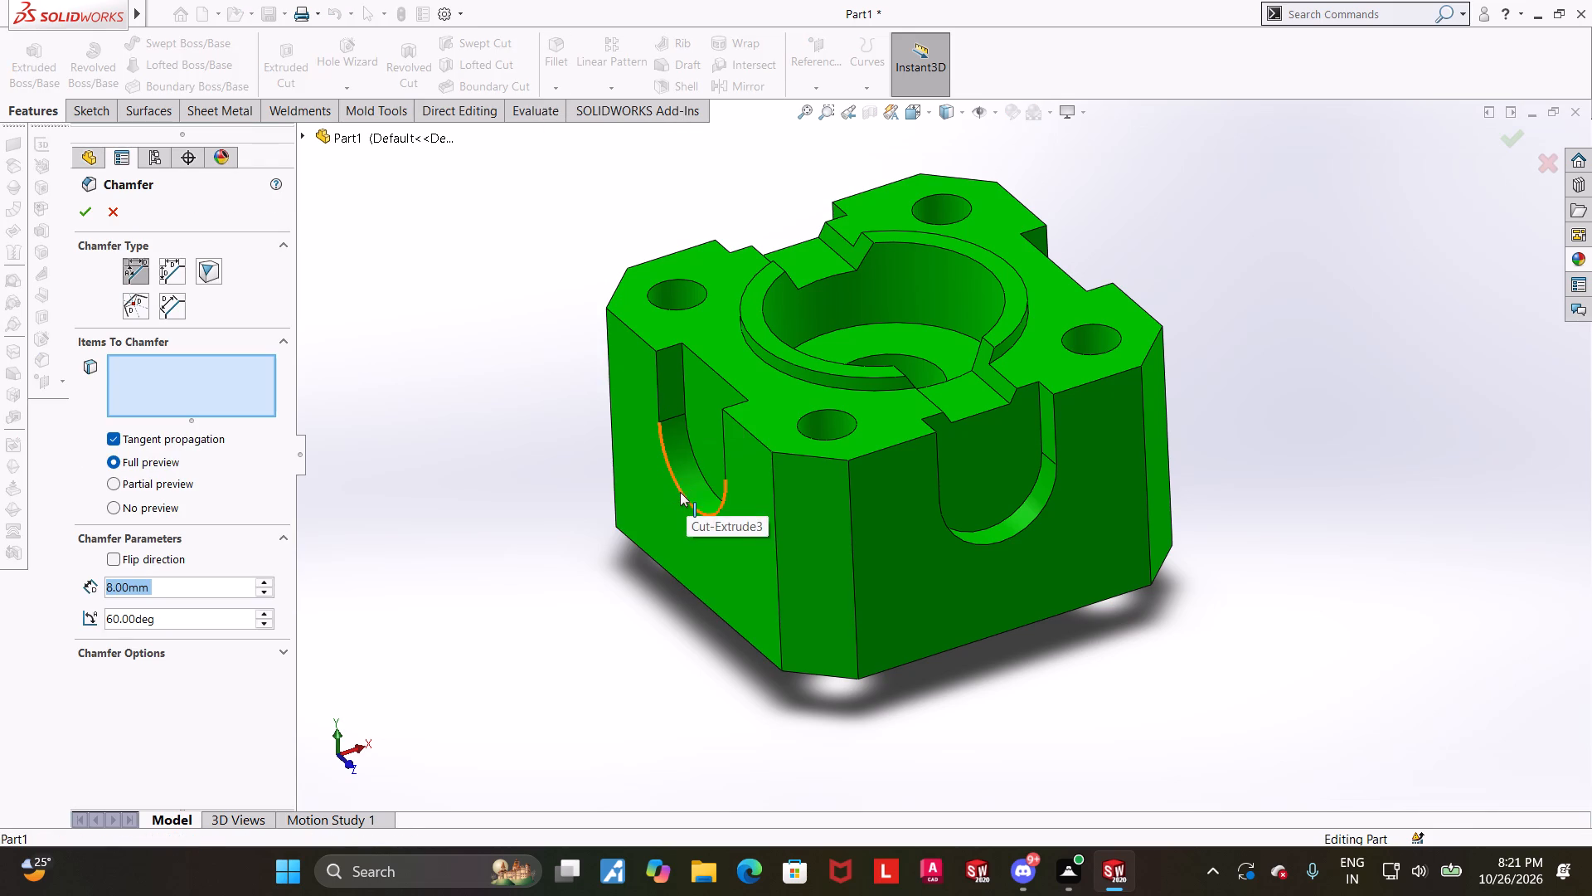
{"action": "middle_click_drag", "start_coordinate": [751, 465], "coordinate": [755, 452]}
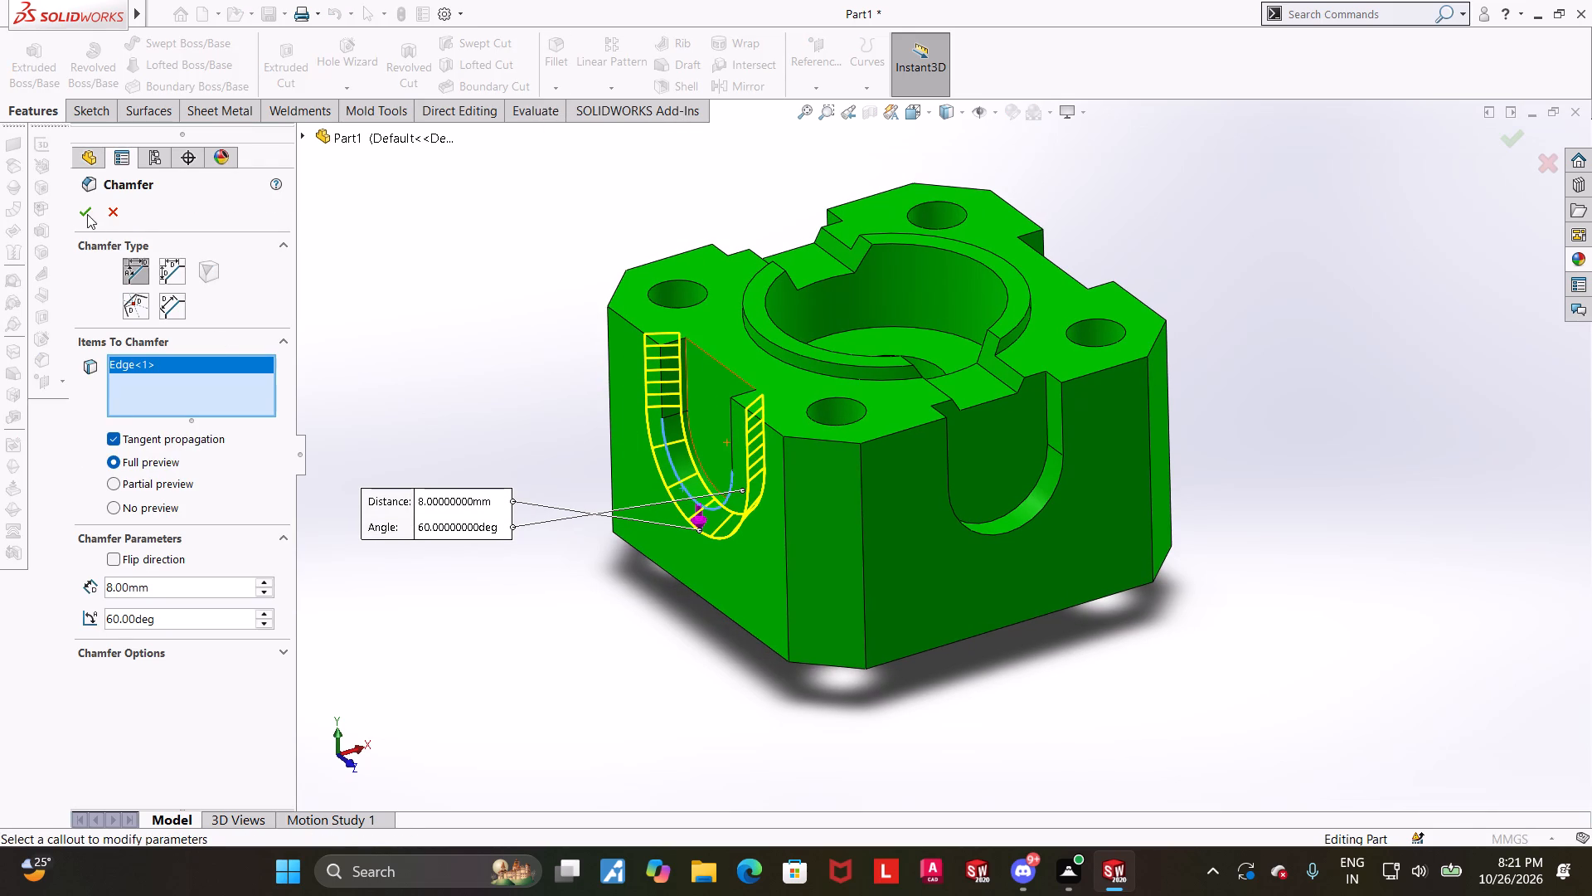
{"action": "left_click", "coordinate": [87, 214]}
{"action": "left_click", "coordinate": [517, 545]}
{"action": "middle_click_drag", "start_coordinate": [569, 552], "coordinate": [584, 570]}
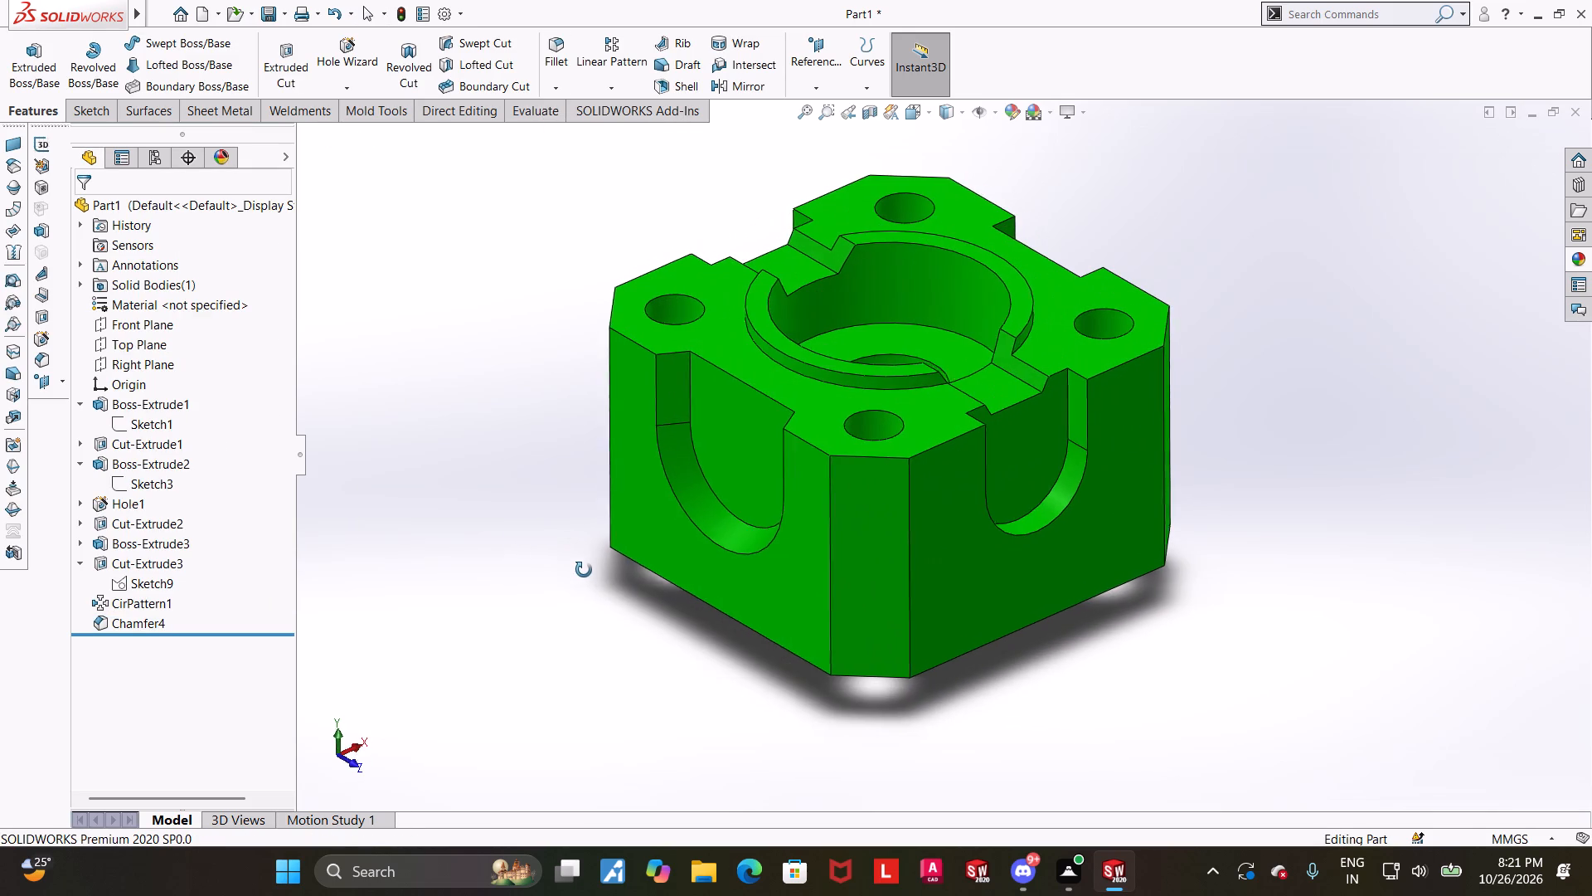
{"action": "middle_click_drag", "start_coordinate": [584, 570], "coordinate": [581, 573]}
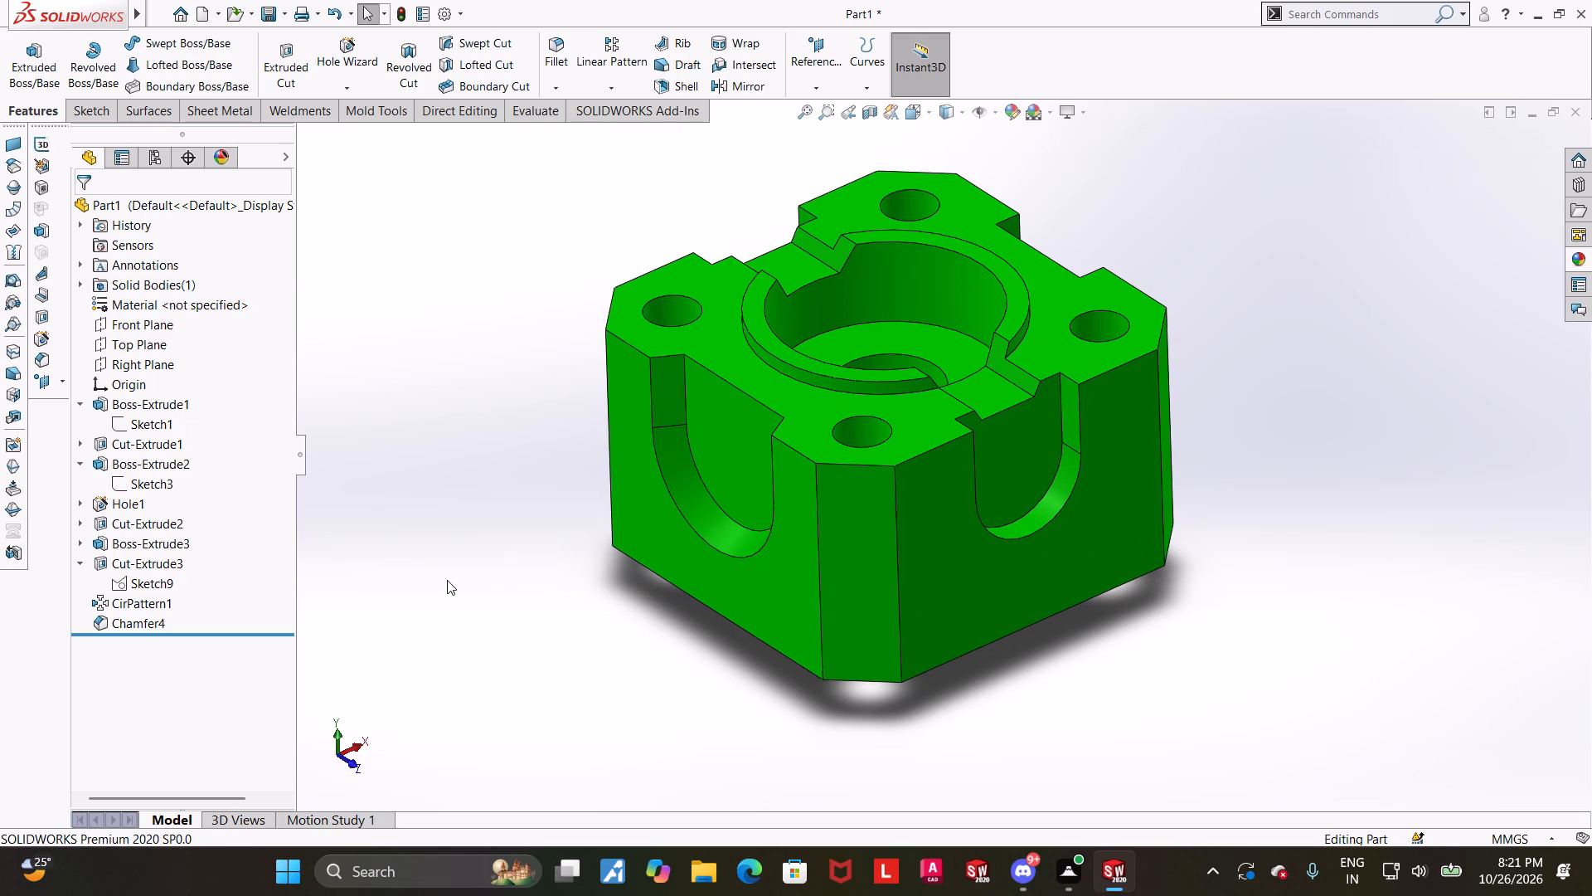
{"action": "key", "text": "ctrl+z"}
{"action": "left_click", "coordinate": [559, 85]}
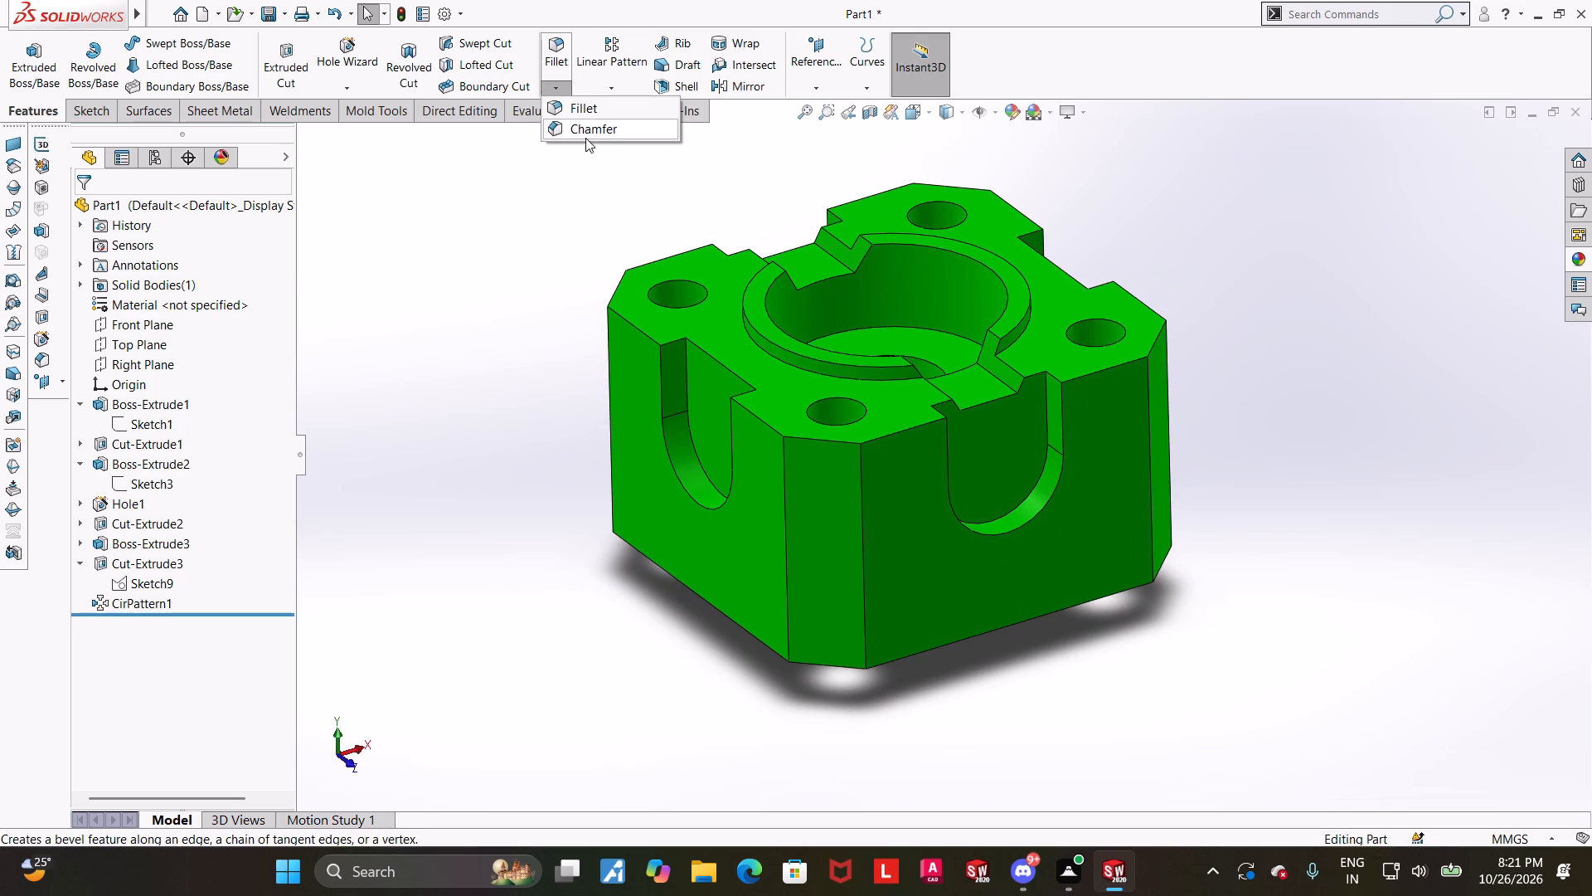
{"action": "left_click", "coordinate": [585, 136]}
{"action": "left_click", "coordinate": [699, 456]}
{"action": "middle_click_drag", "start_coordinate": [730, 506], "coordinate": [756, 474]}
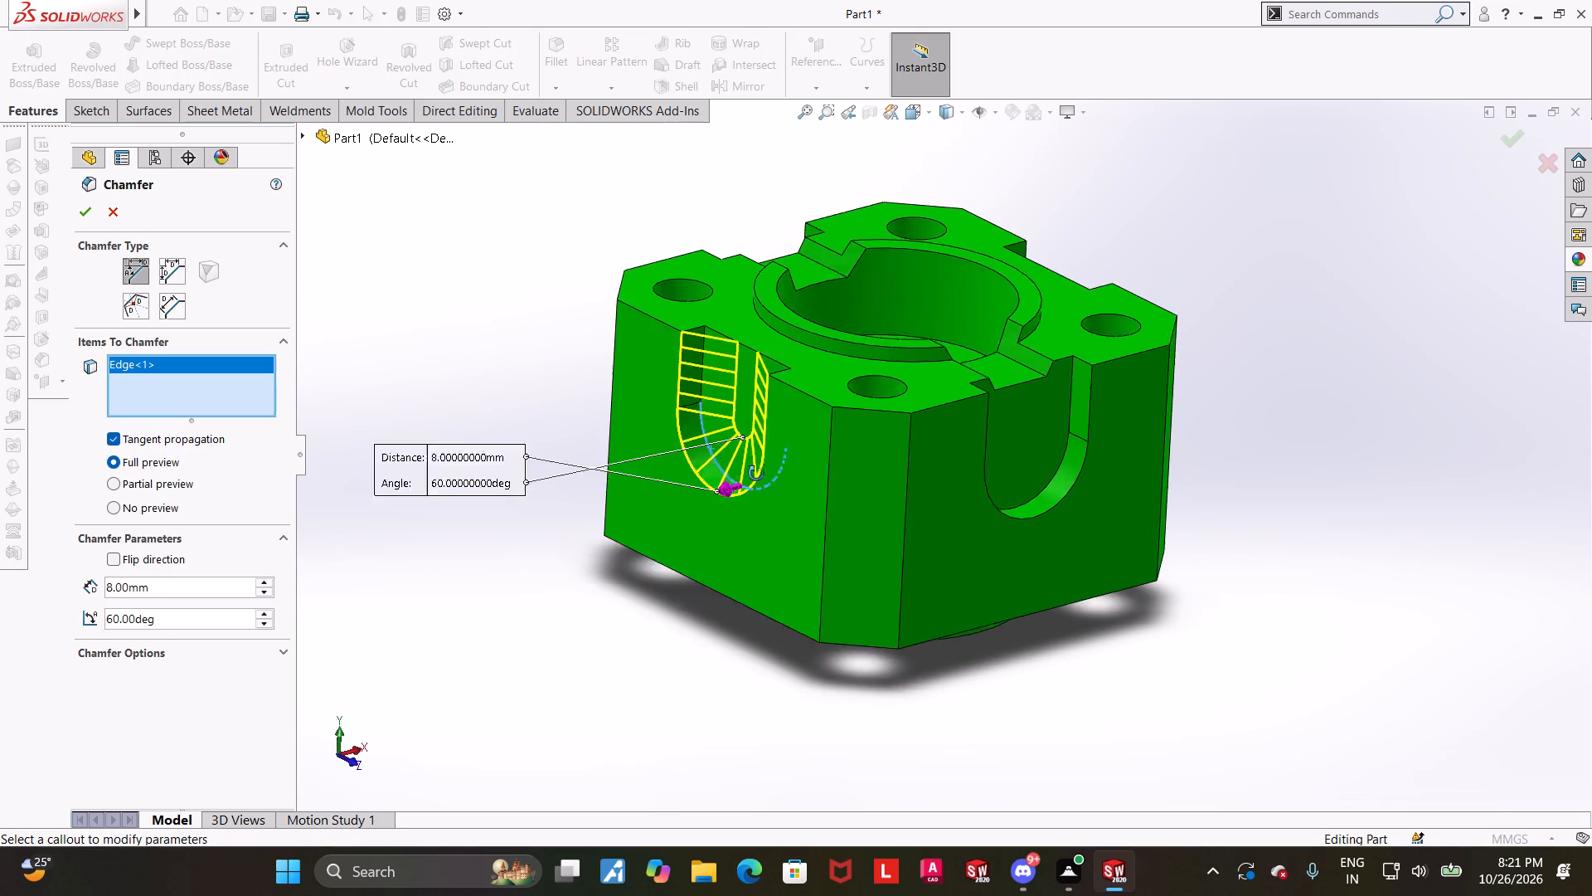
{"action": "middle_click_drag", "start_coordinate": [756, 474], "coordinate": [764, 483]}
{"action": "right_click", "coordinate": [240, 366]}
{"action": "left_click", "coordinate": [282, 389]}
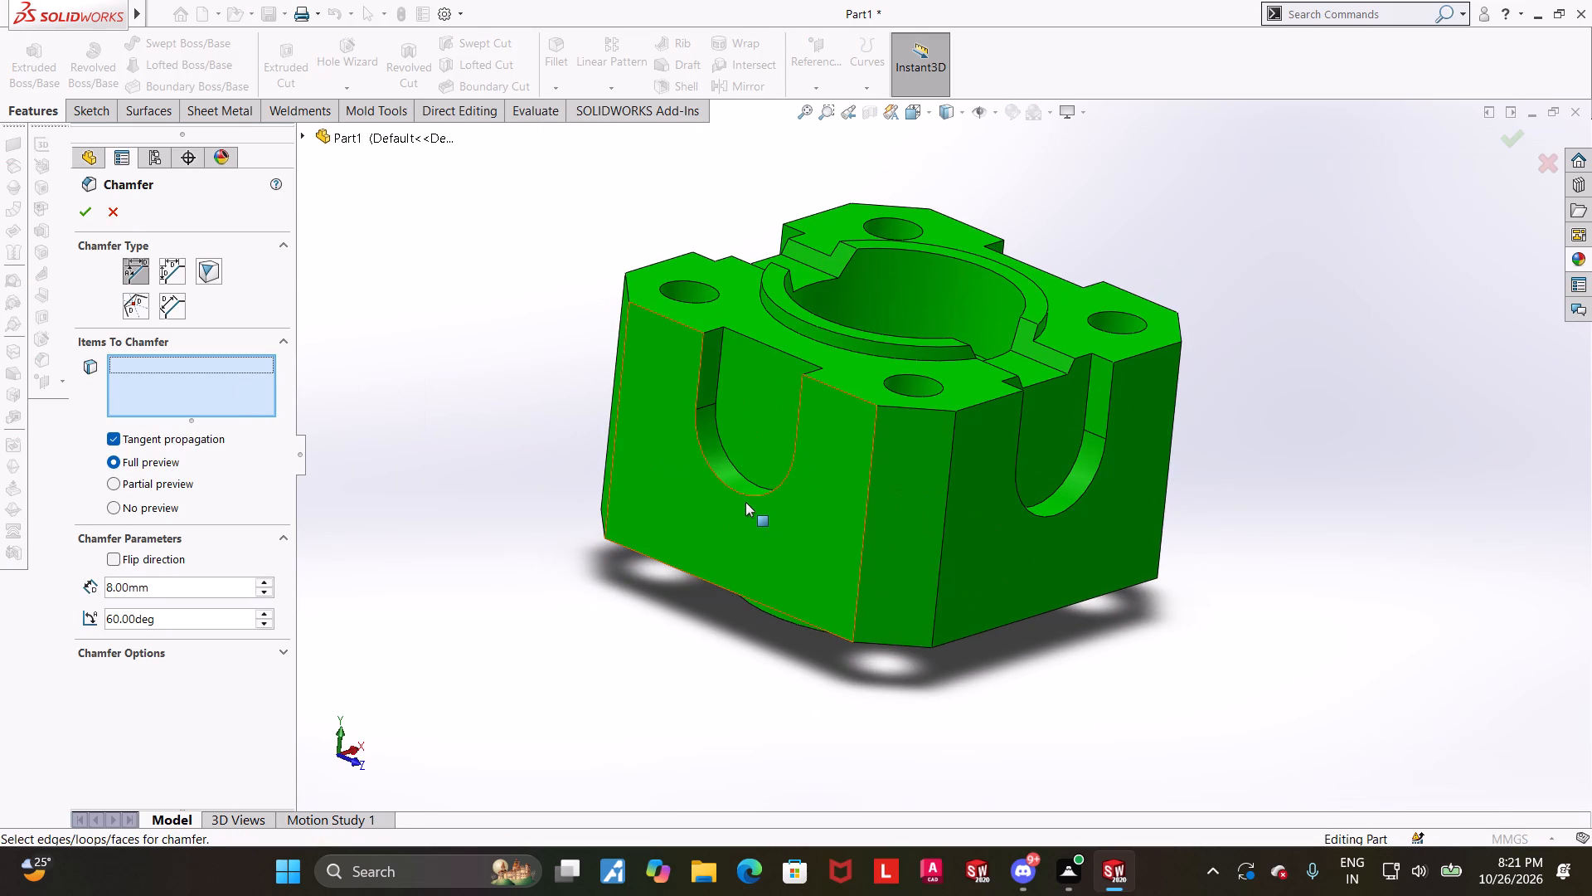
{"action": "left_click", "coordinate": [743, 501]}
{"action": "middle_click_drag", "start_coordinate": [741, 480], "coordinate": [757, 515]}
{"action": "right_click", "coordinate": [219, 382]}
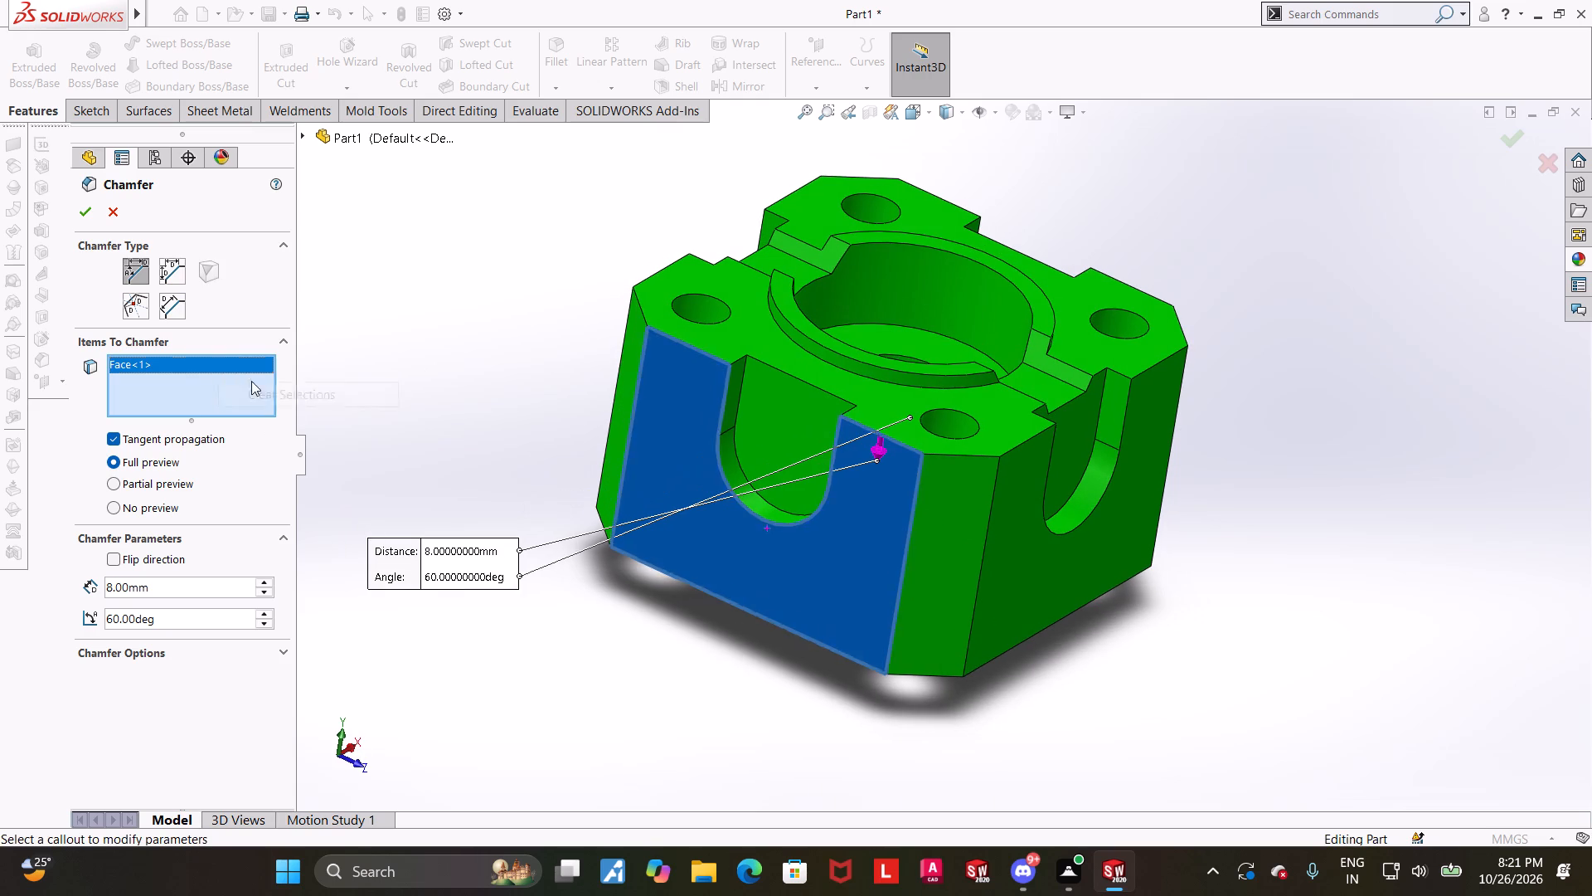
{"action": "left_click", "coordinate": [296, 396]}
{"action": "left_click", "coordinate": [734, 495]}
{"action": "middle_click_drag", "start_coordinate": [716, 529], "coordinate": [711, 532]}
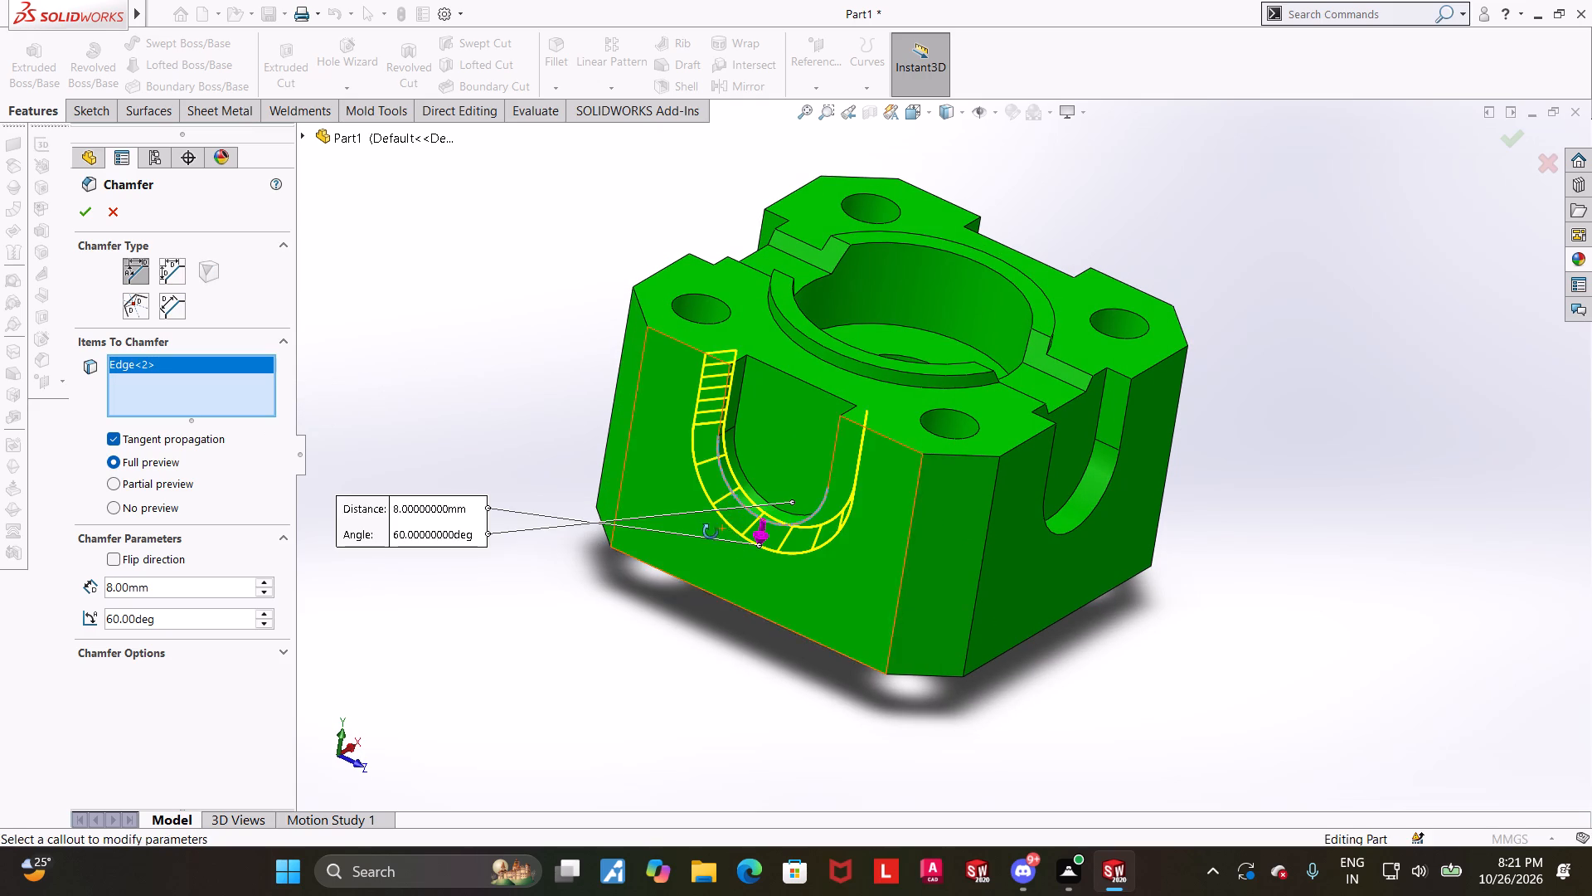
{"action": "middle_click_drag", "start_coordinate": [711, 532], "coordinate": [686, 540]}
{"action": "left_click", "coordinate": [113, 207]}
Undo the earlier edits back past the recess circular pattern, to the first chamfer on a single side recess.
{"action": "key", "text": "ctrl+z"}
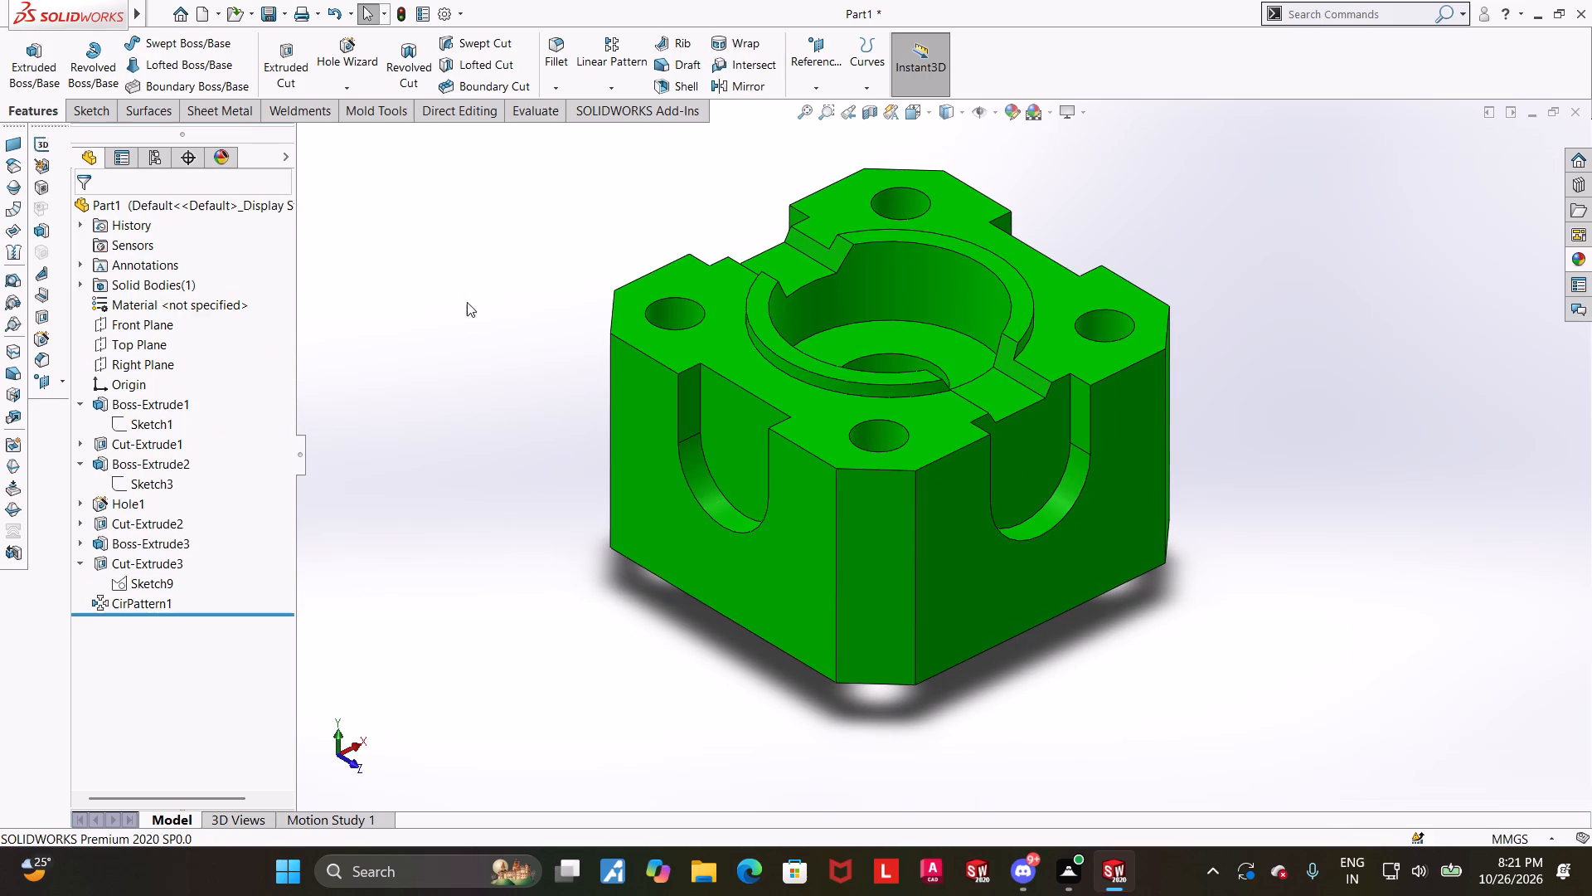
{"action": "key", "text": "ctrl+z"}
{"action": "key", "text": "ctrl+z"}
{"action": "key", "text": "ctrl+z"}
{"action": "key", "text": "ctrl+z"}
{"action": "key", "text": "ctrl+z"}
{"action": "key", "text": "ctrl+z"}
{"action": "key", "text": "ctrl+z"}
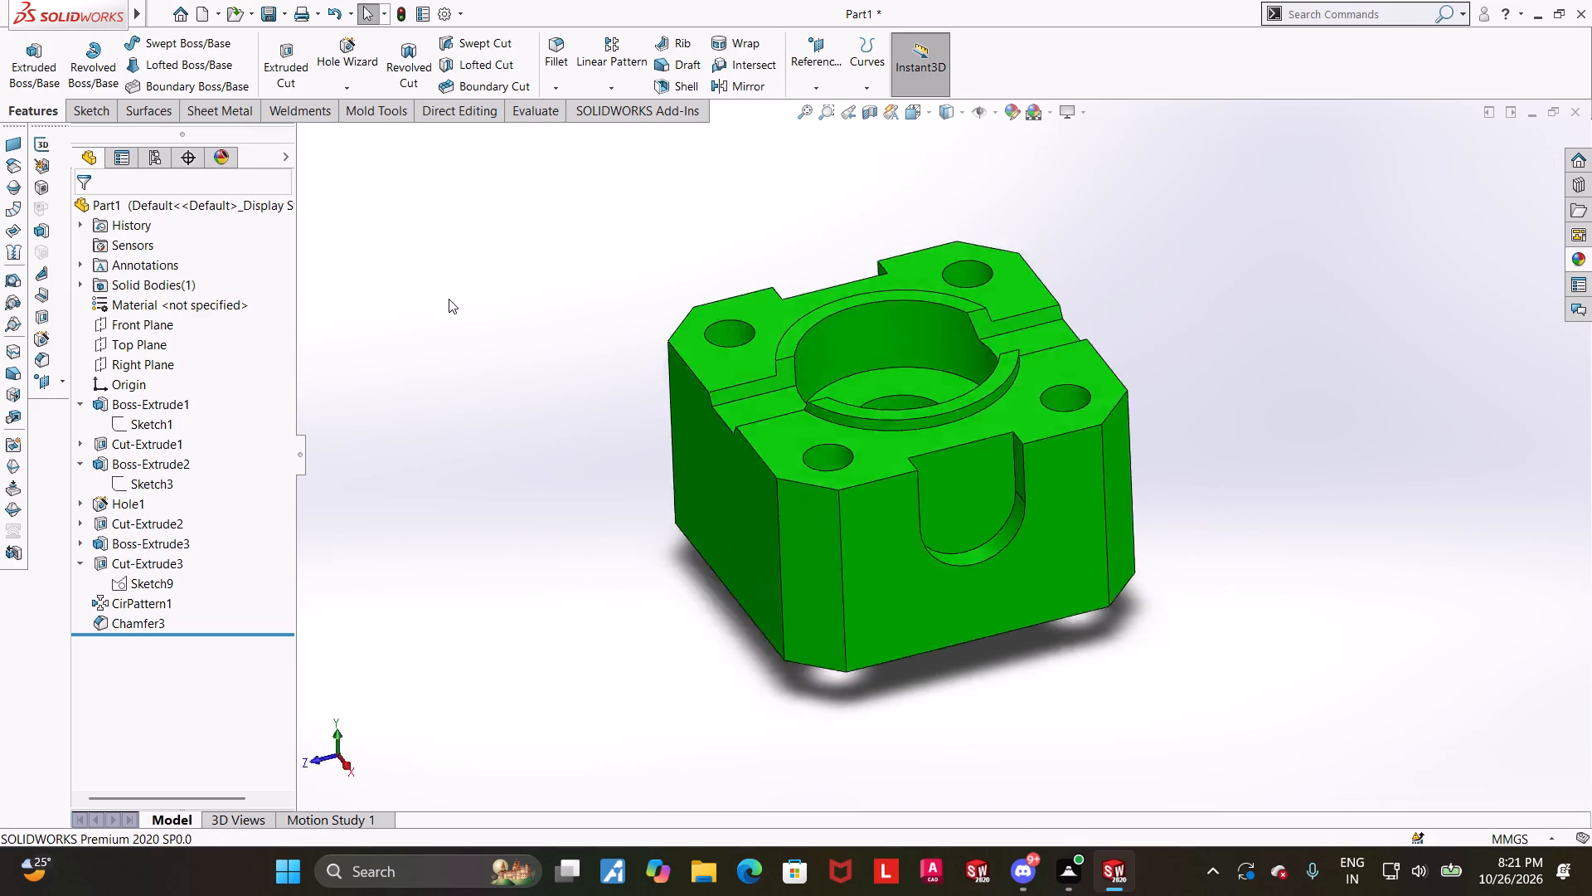
{"action": "key", "text": "ctrl+z"}
{"action": "key", "text": "ctrl+z"}
{"action": "key", "text": "ctrl+z"}
{"action": "key", "text": "ctrl+z"}
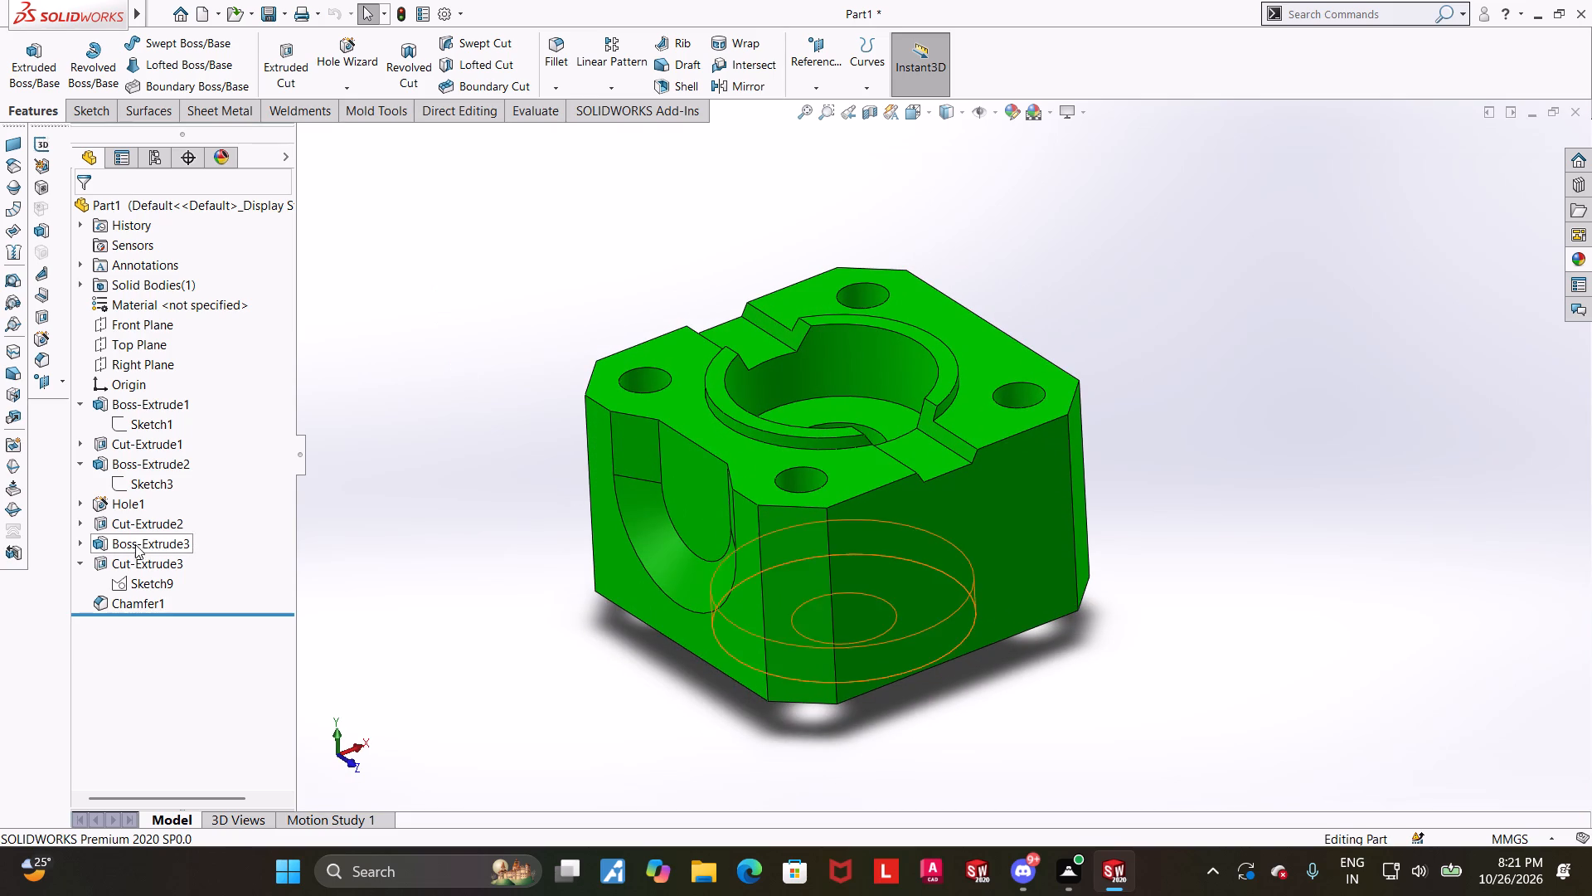
Edit the single recess's chamfer, clear its selection and reselect the straight outer edge with 8 mm and 60°.
{"action": "left_click", "coordinate": [129, 599]}
{"action": "left_click", "coordinate": [142, 553]}
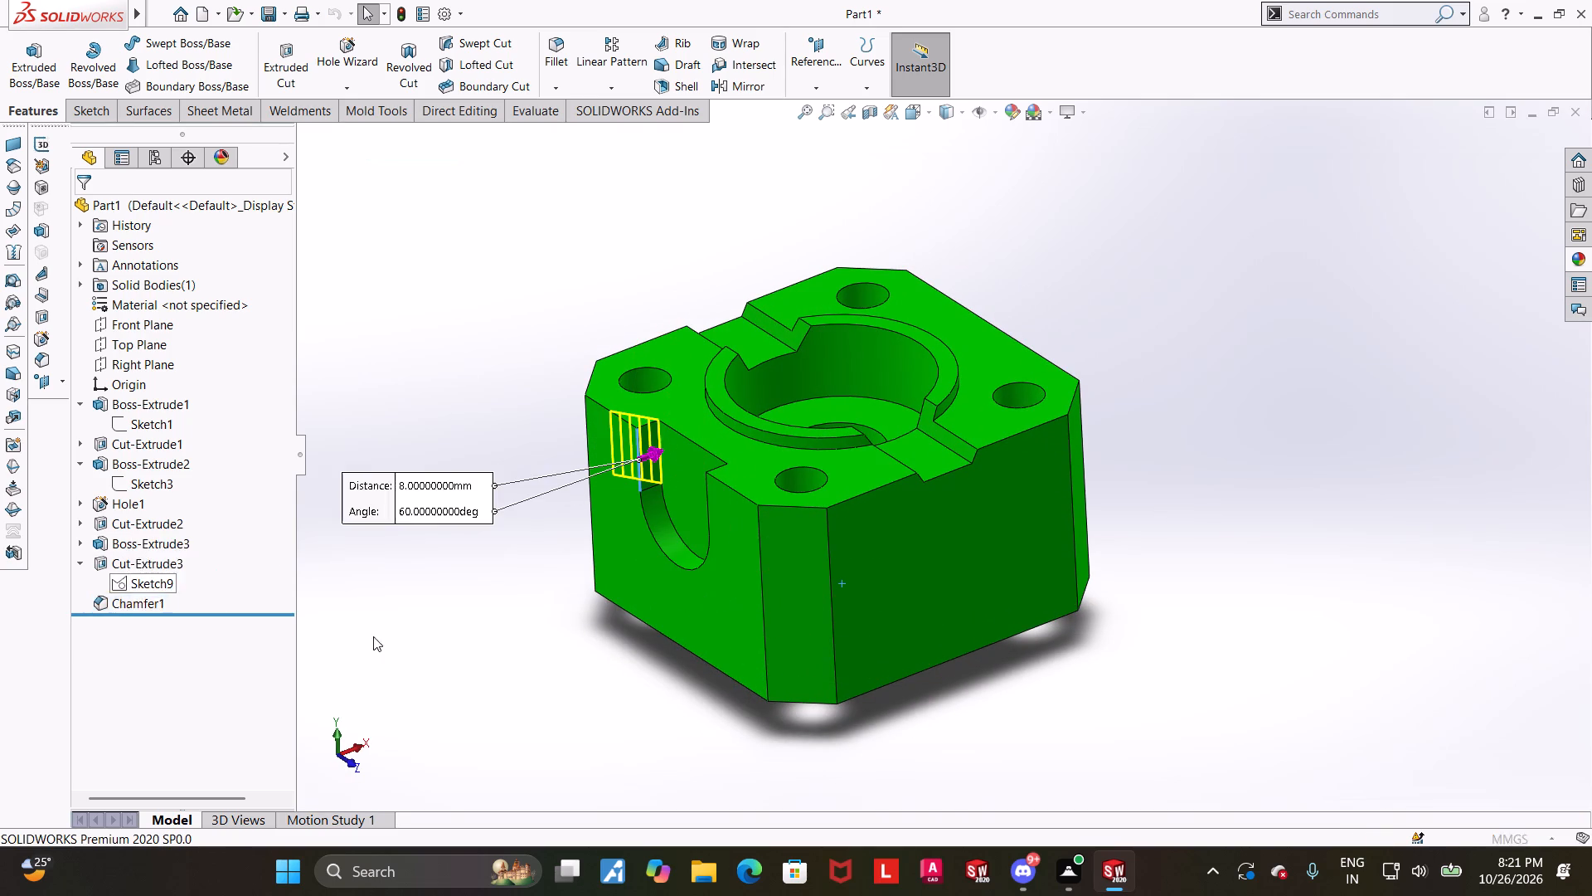
{"action": "middle_click_drag", "start_coordinate": [462, 614], "coordinate": [473, 622]}
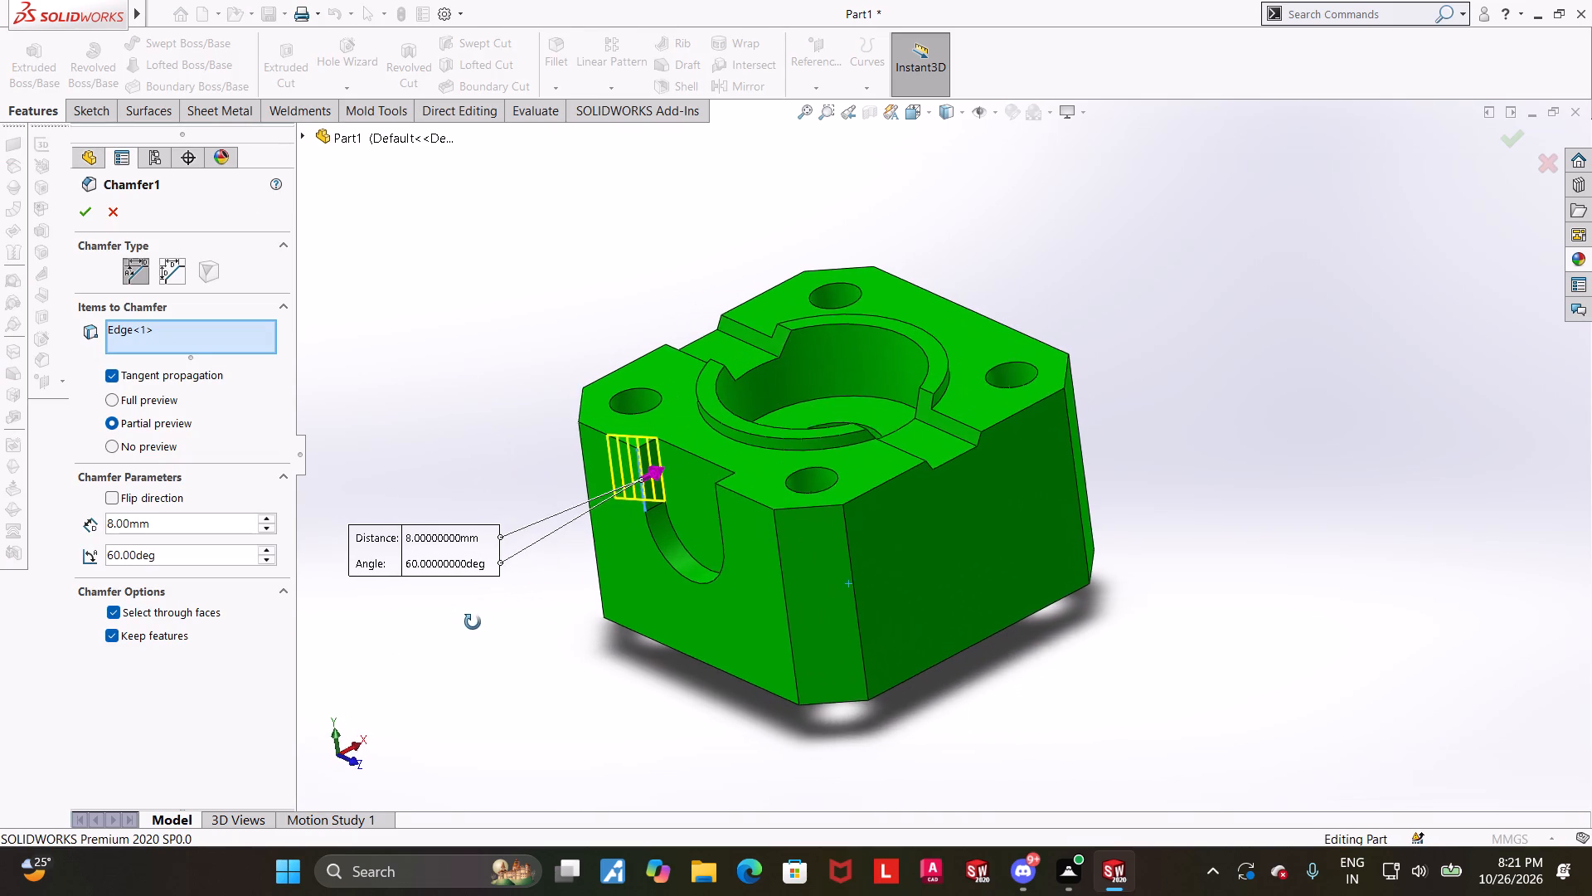
{"action": "middle_click_drag", "start_coordinate": [473, 622], "coordinate": [473, 624]}
{"action": "scroll", "coordinate": [189, 333], "scroll_direction": "up", "scroll_amount": 1}
{"action": "right_click", "coordinate": [189, 333]}
{"action": "left_click", "coordinate": [217, 361]}
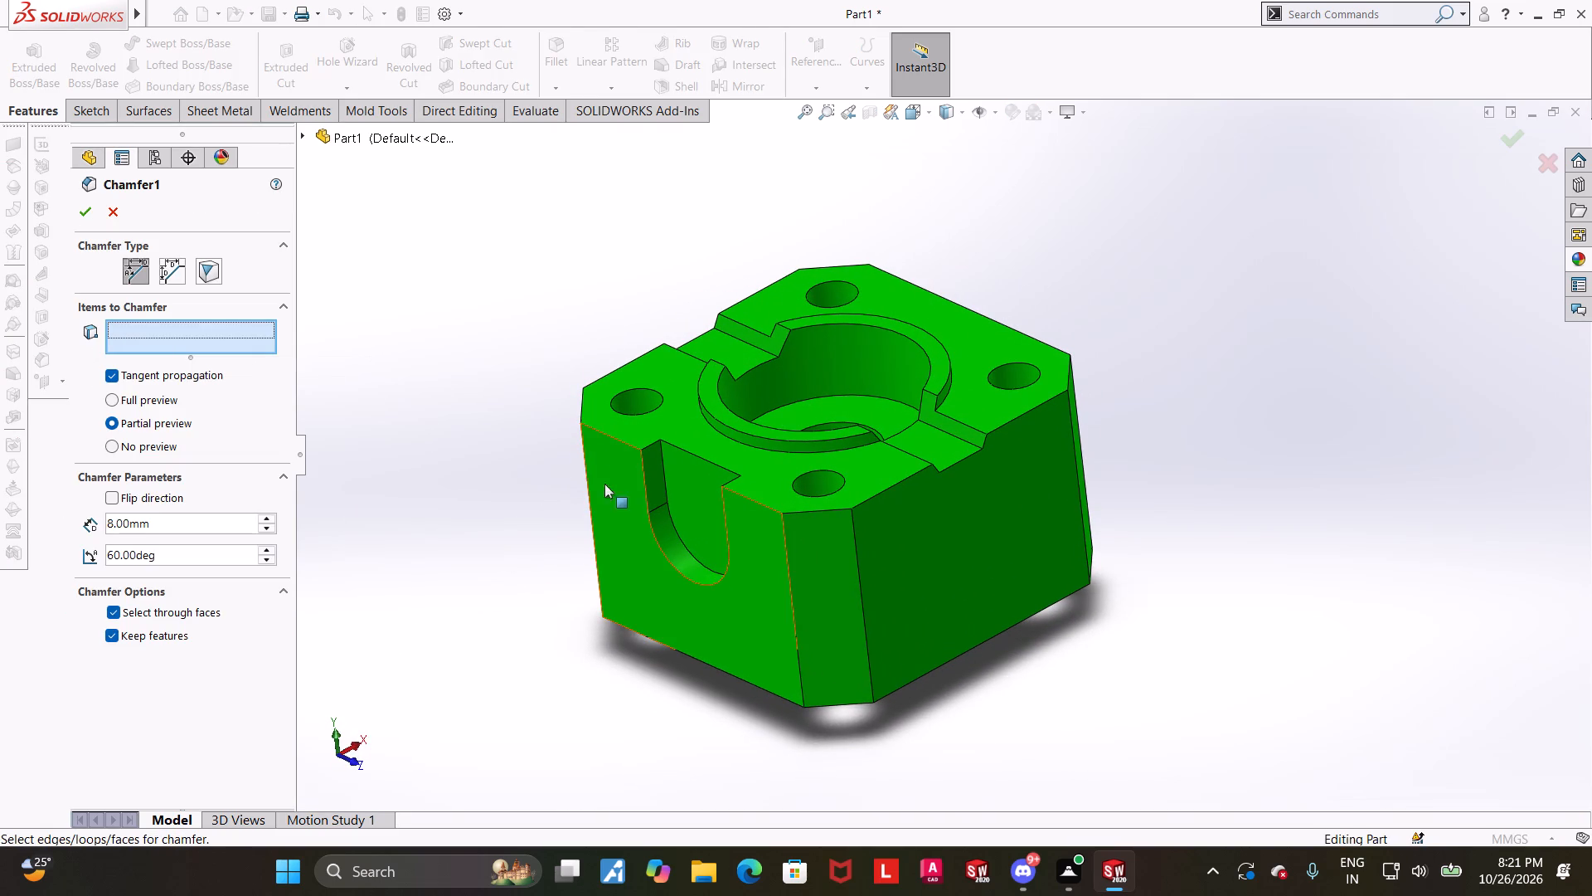
{"action": "left_click", "coordinate": [643, 480]}
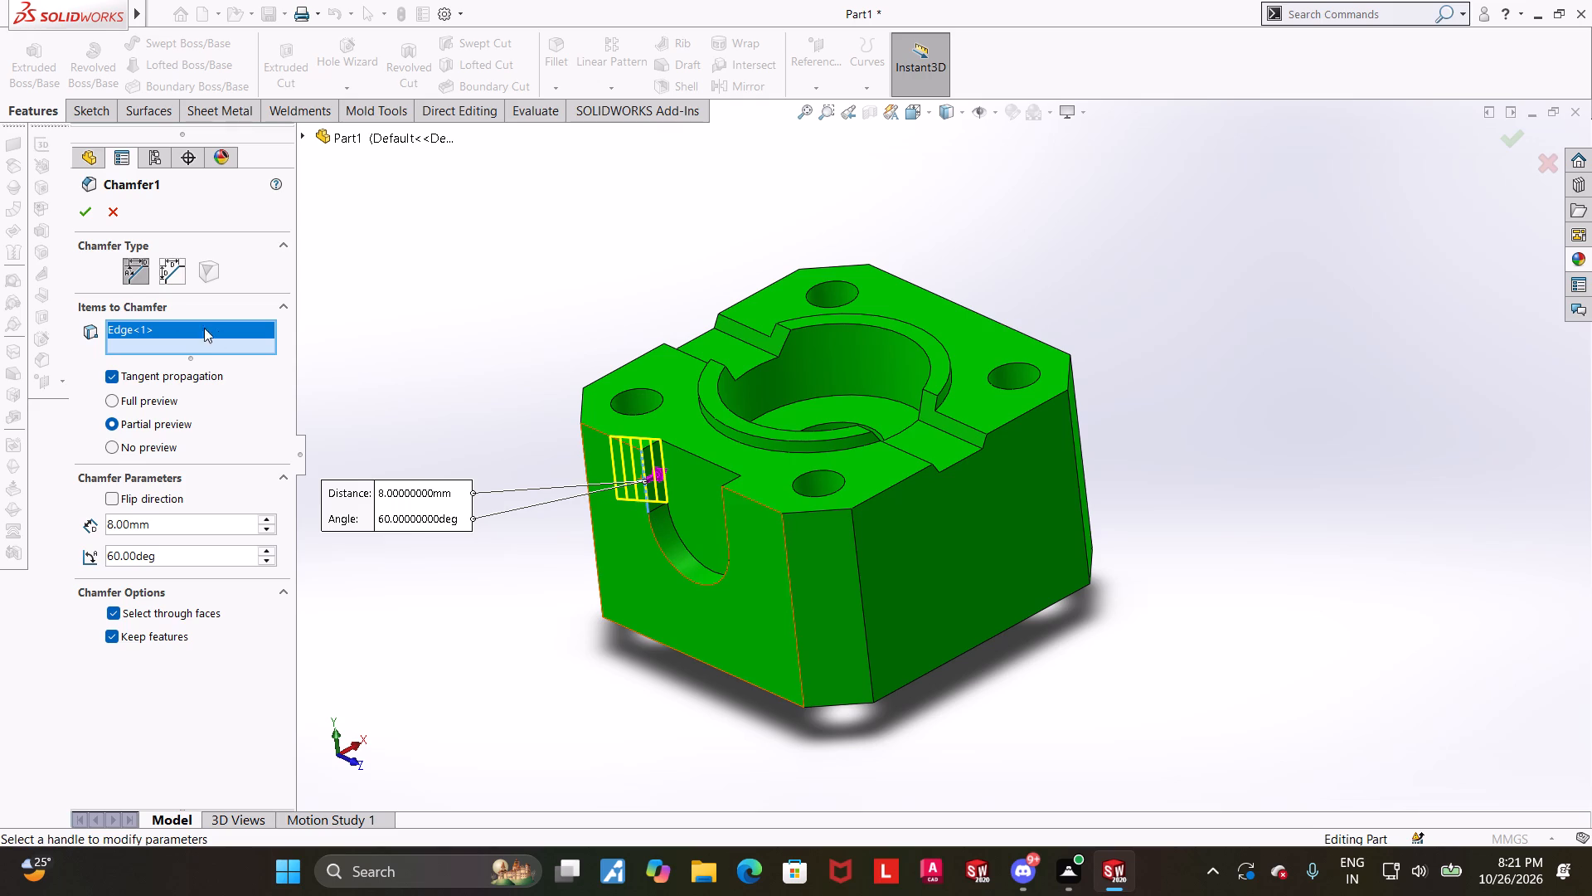
{"action": "left_click", "coordinate": [88, 214]}
{"action": "middle_click_drag", "start_coordinate": [619, 645], "coordinate": [585, 650]}
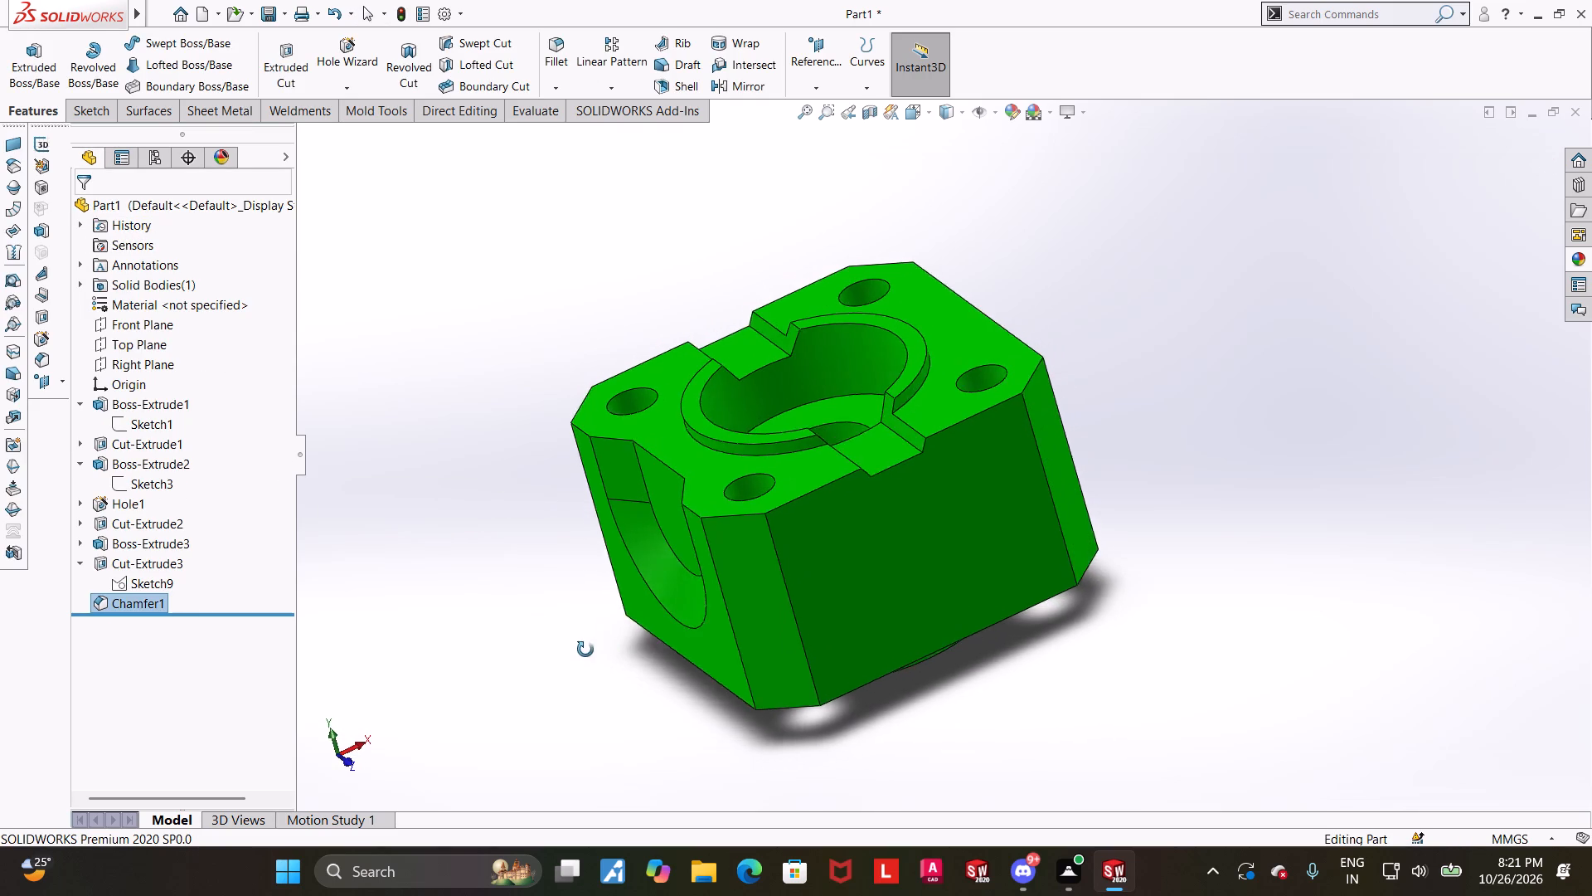
{"action": "middle_click_drag", "start_coordinate": [585, 650], "coordinate": [610, 631]}
{"action": "middle_click_drag", "start_coordinate": [612, 631], "coordinate": [605, 583]}
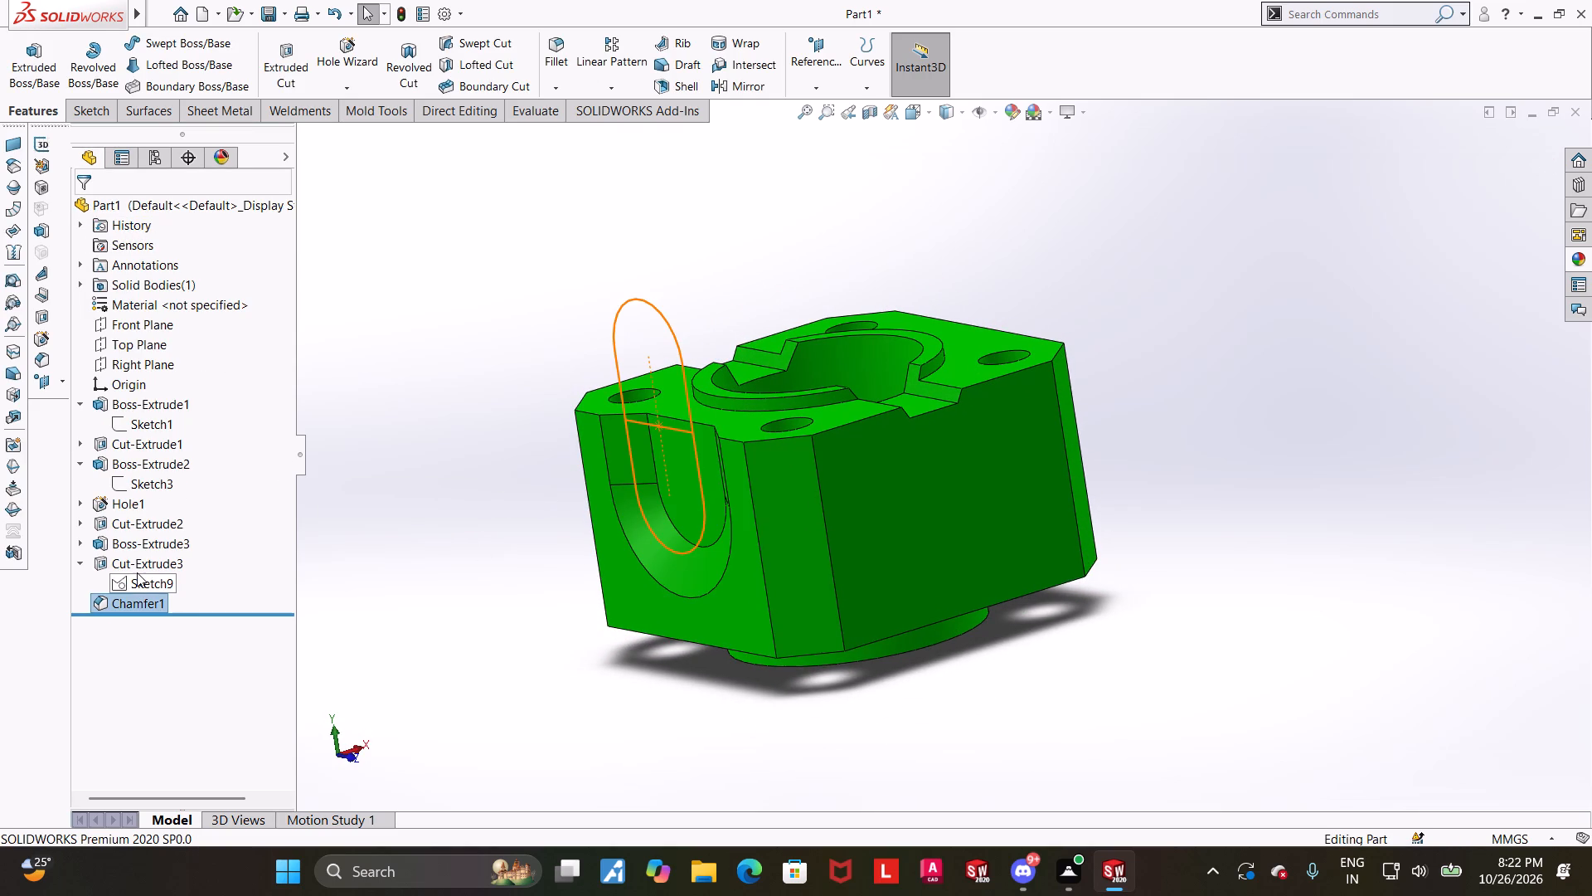
Start a circular pattern of 4 equally spaced instances over 360° around the bottom round boss's cylindrical face.
{"action": "left_click", "coordinate": [137, 572]}
{"action": "left_click", "coordinate": [363, 541]}
{"action": "left_click", "coordinate": [617, 95]}
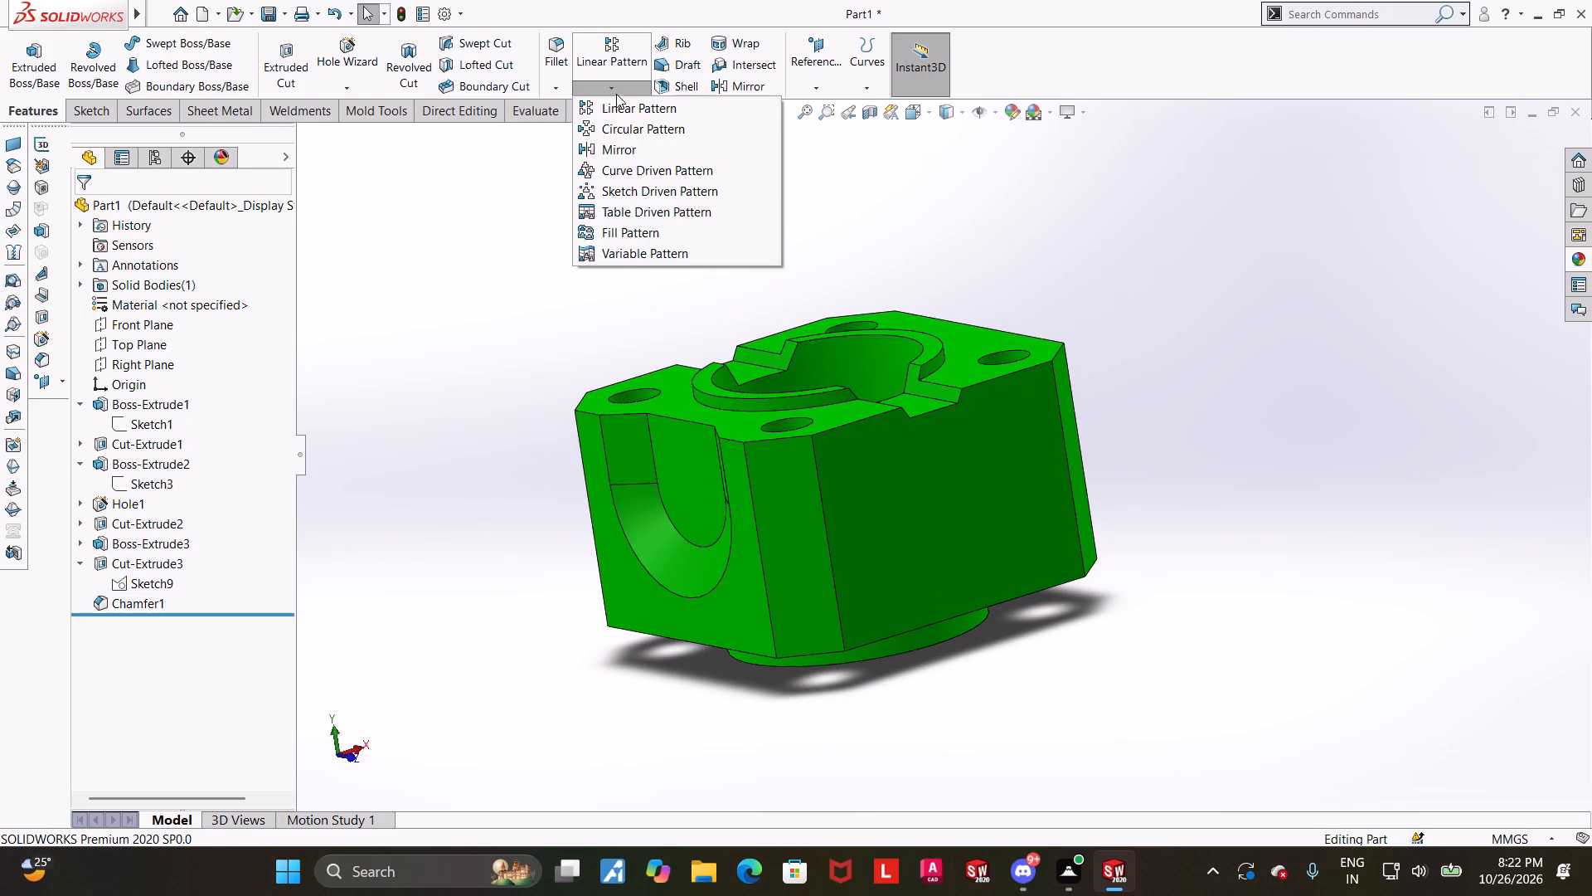
{"action": "left_click", "coordinate": [629, 127]}
{"action": "middle_click_drag", "start_coordinate": [663, 248], "coordinate": [646, 136]}
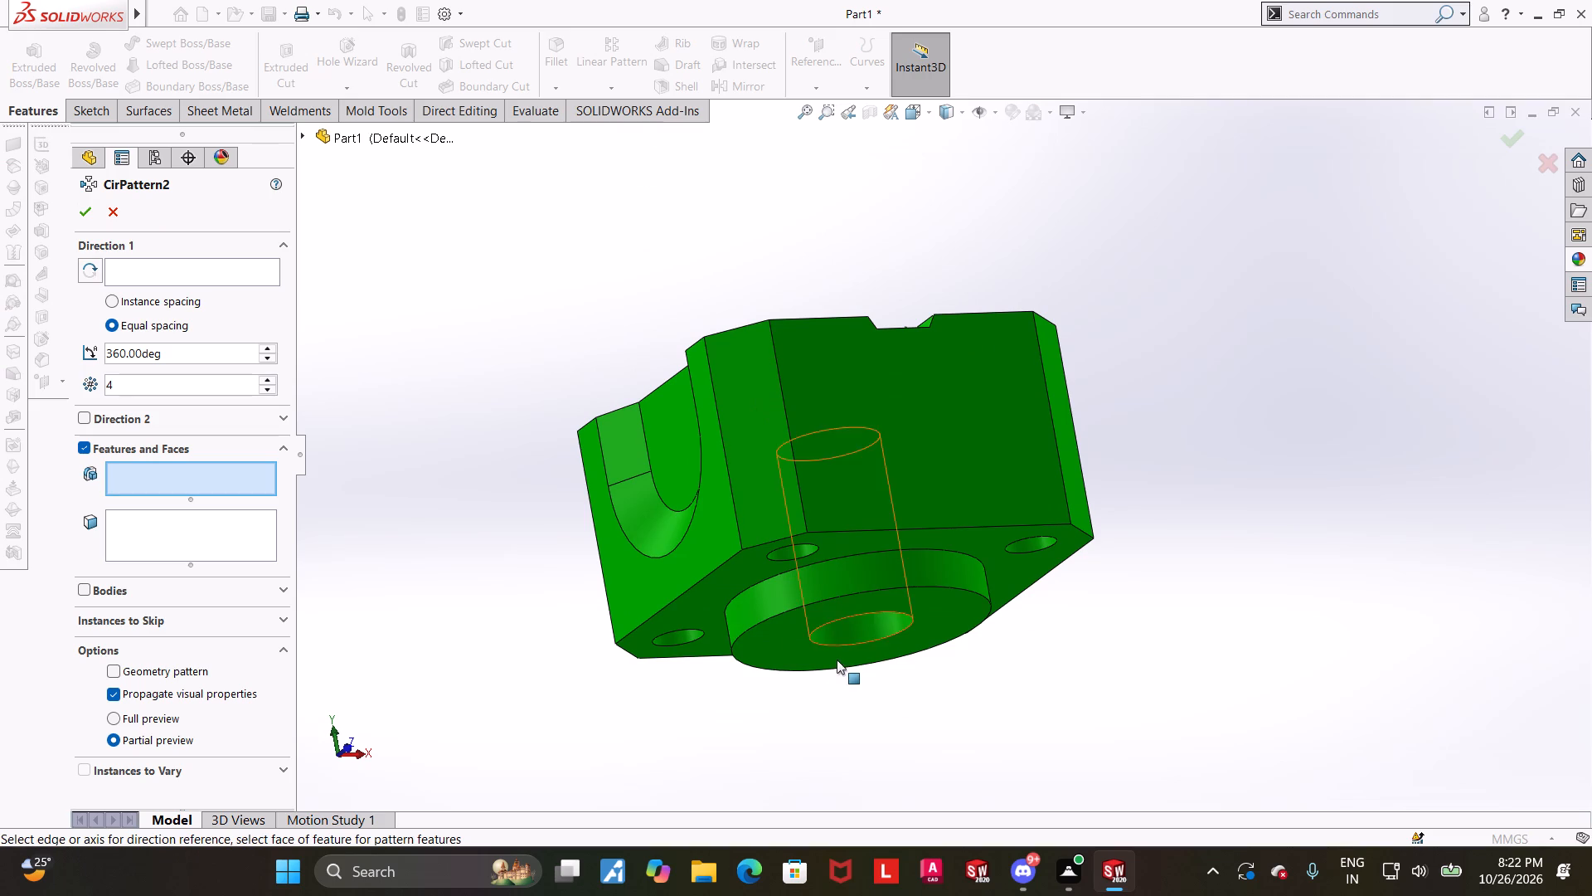
{"action": "left_click", "coordinate": [827, 592]}
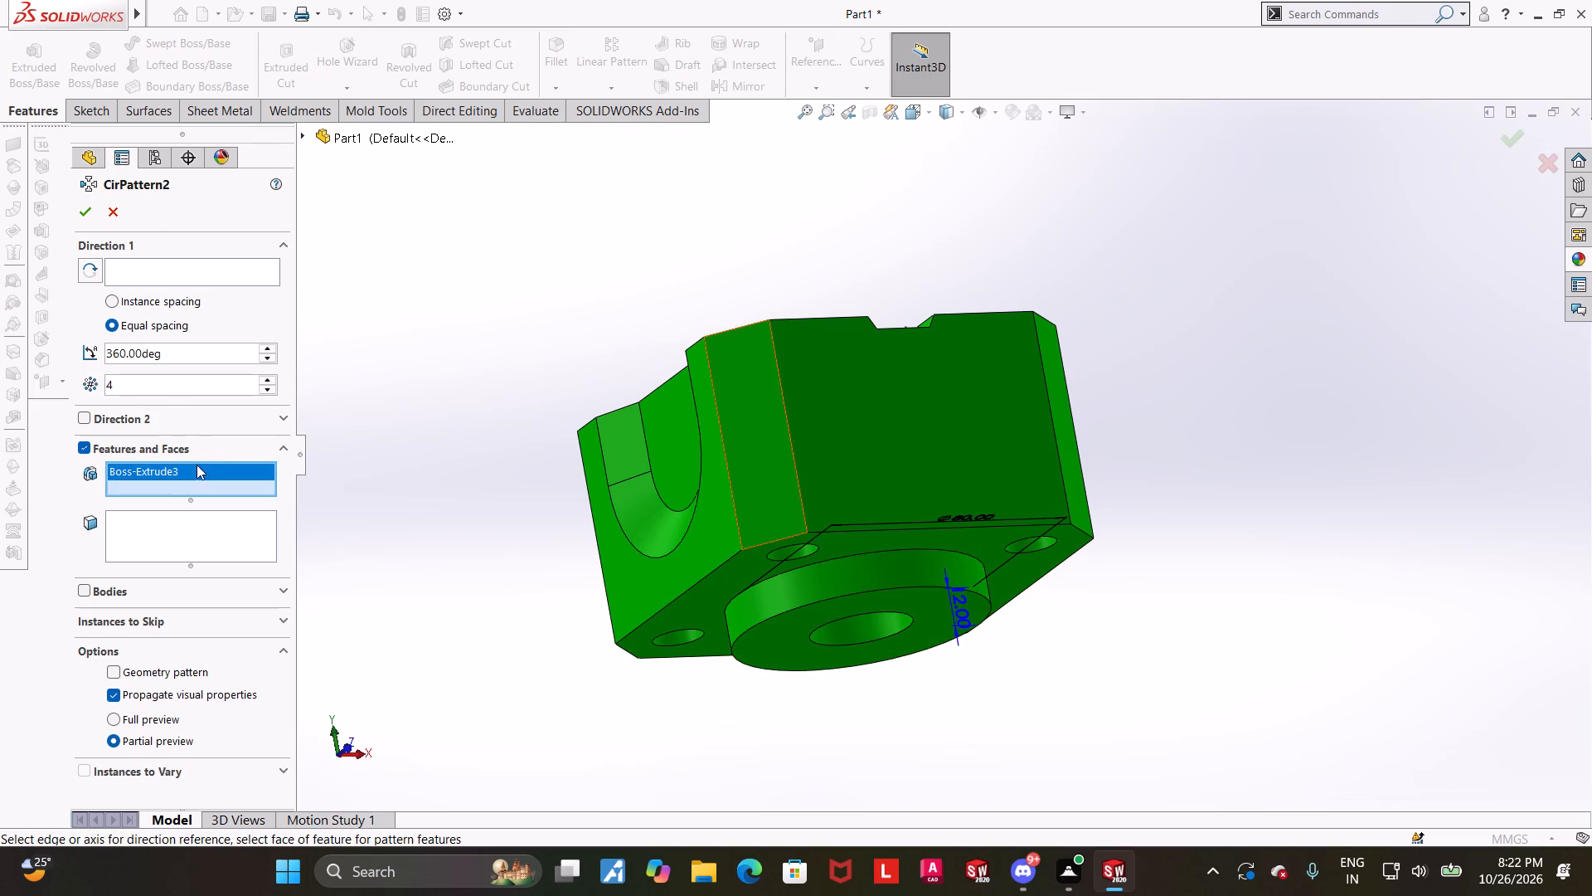
{"action": "right_click", "coordinate": [197, 468]}
{"action": "left_click", "coordinate": [229, 500]}
{"action": "double_click", "coordinate": [208, 276]}
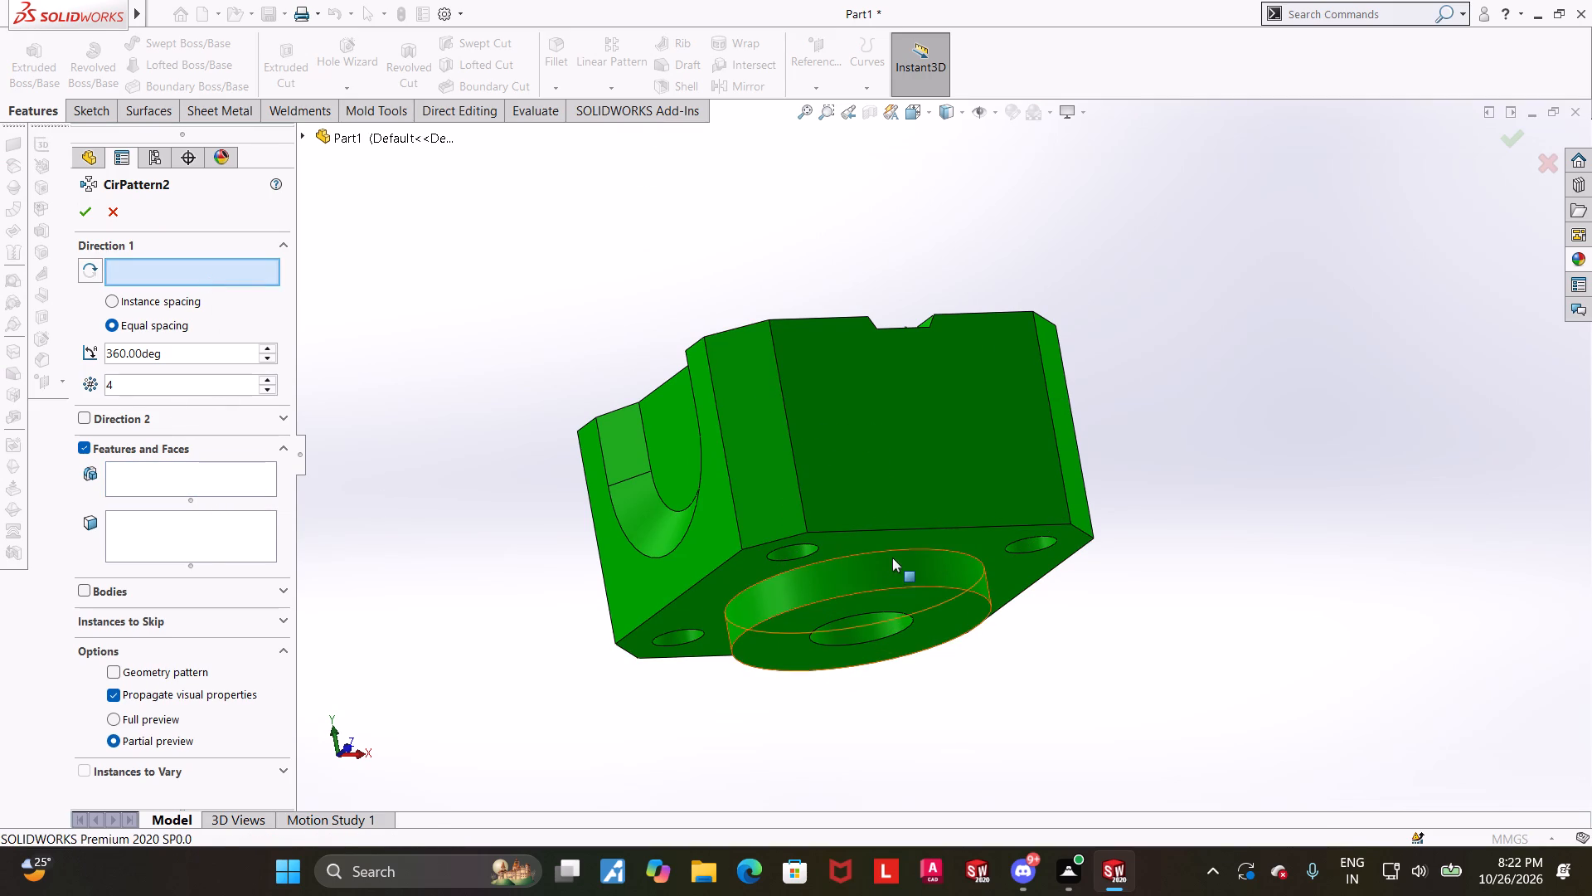
{"action": "left_click", "coordinate": [892, 572]}
{"action": "middle_click_drag", "start_coordinate": [857, 514], "coordinate": [806, 730]}
{"action": "scroll", "coordinate": [830, 586], "scroll_direction": "down", "scroll_amount": 1}
Add the side recess cut and its chamfer as the pattern's features and try to create the pattern.
{"action": "double_click", "coordinate": [142, 482]}
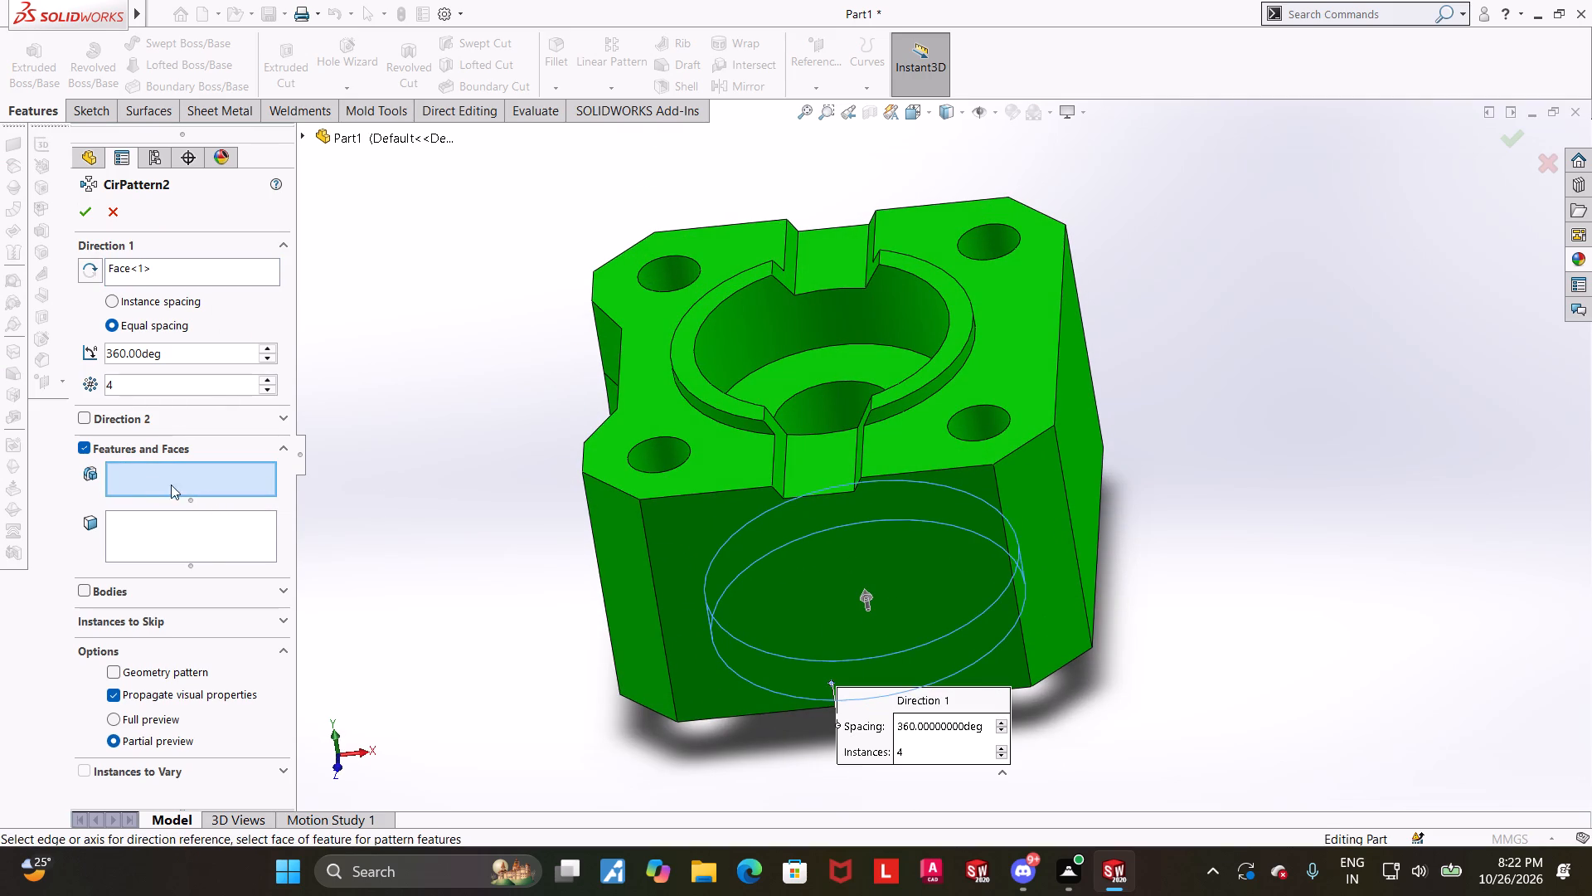
{"action": "left_click", "coordinate": [309, 134]}
{"action": "middle_click_drag", "start_coordinate": [571, 593], "coordinate": [610, 558]}
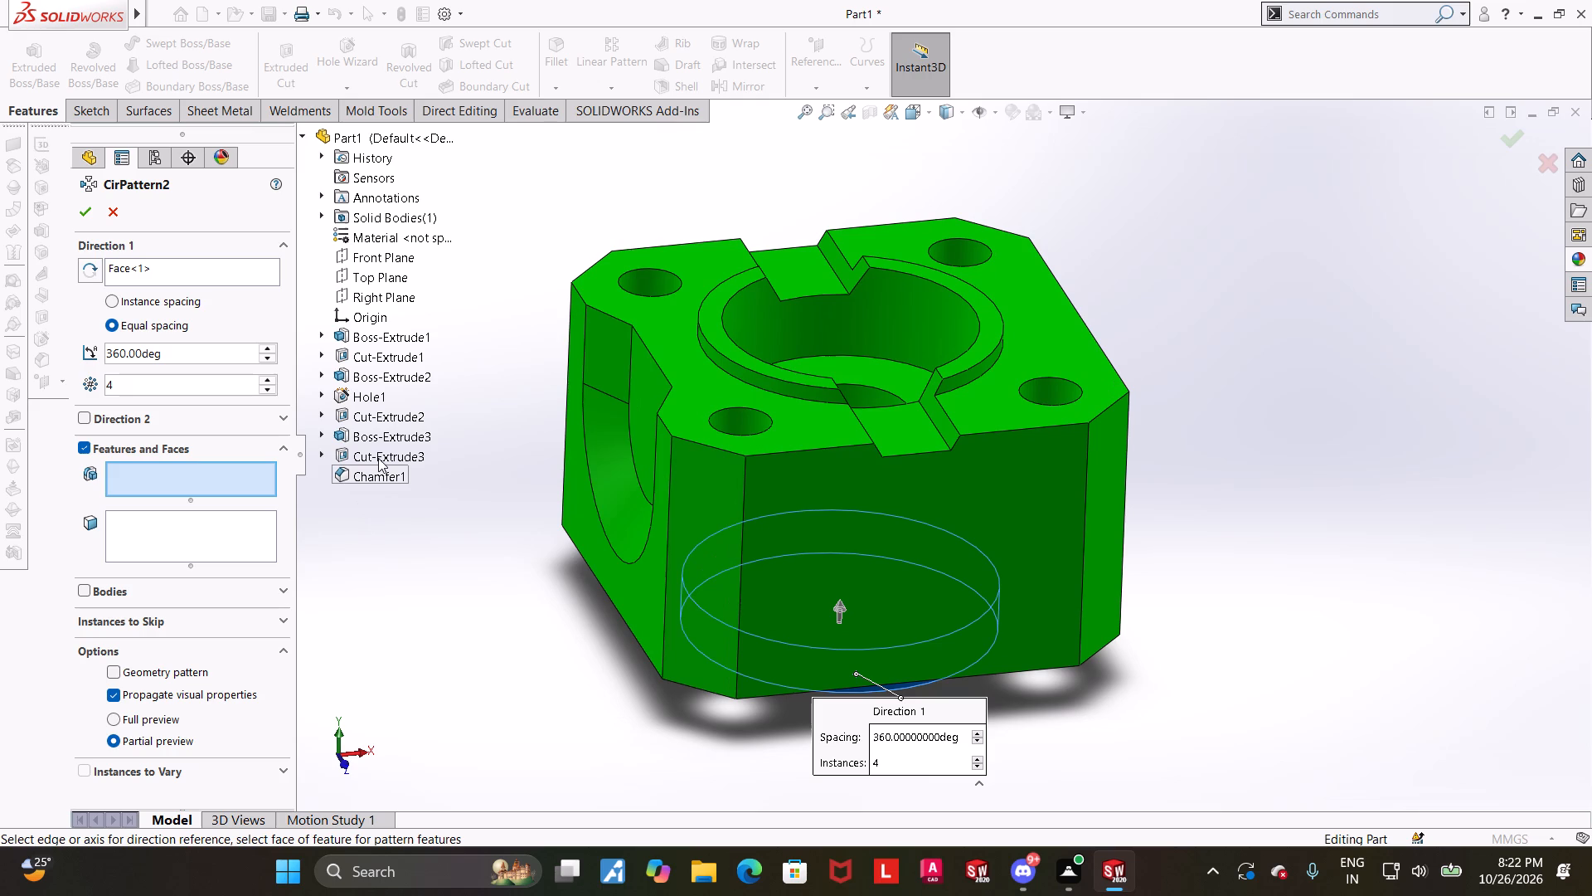
{"action": "left_click", "coordinate": [378, 458]}
{"action": "left_click", "coordinate": [370, 472], "text": "ctrl"}
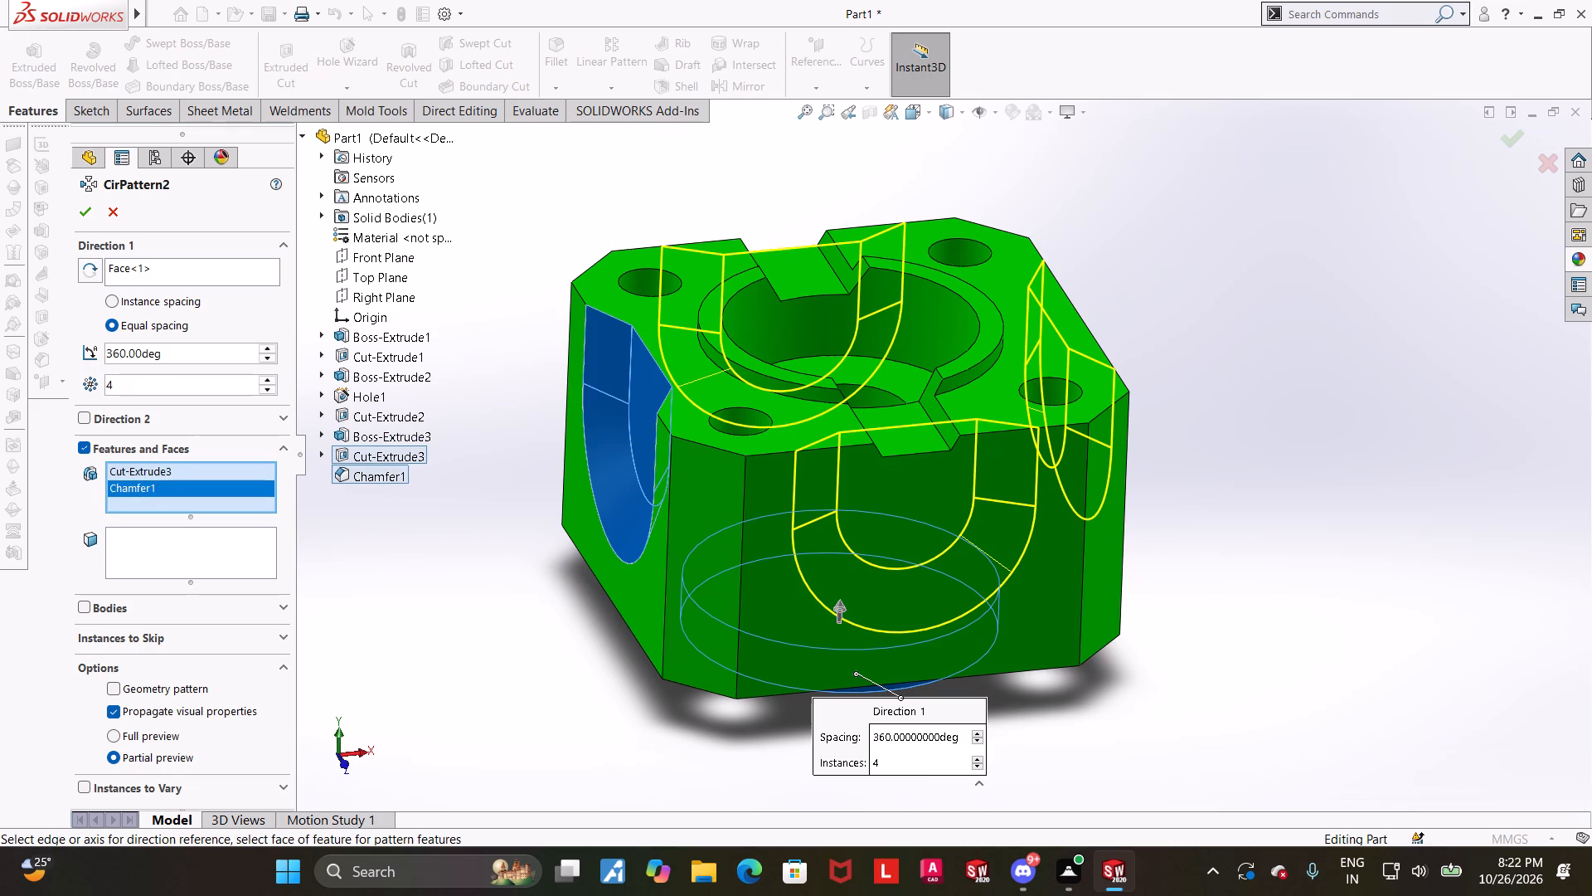
{"action": "left_click", "coordinate": [85, 218]}
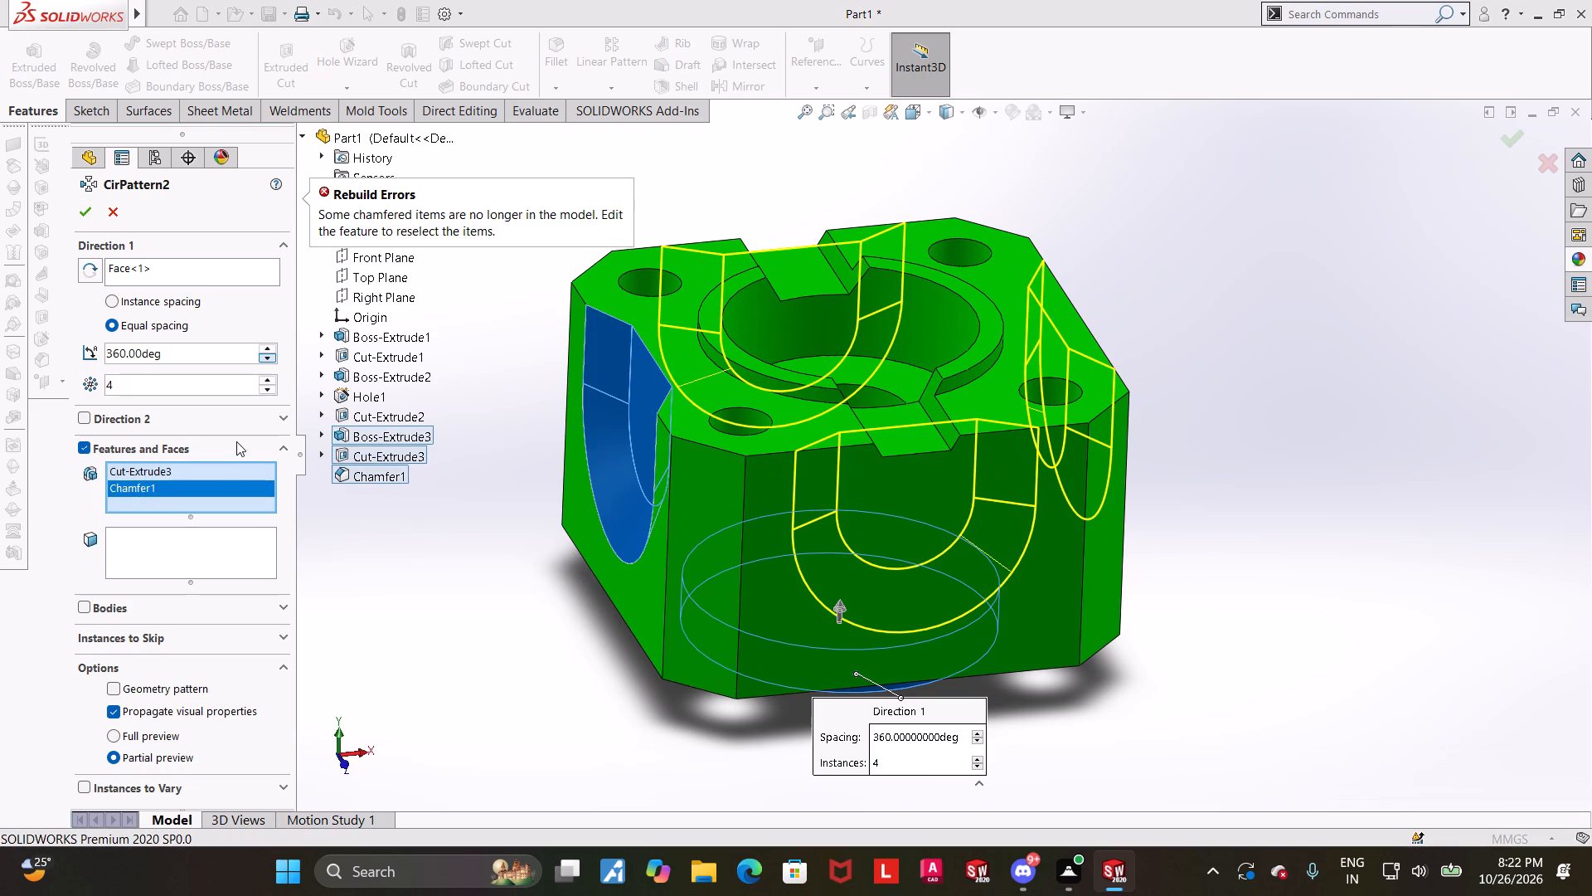
Remove the chamfer from the pattern's features and create the circular pattern with the recess cut only.
{"action": "scroll", "coordinate": [143, 485], "scroll_direction": "up", "scroll_amount": 1}
{"action": "right_click", "coordinate": [143, 485]}
{"action": "left_click", "coordinate": [172, 515]}
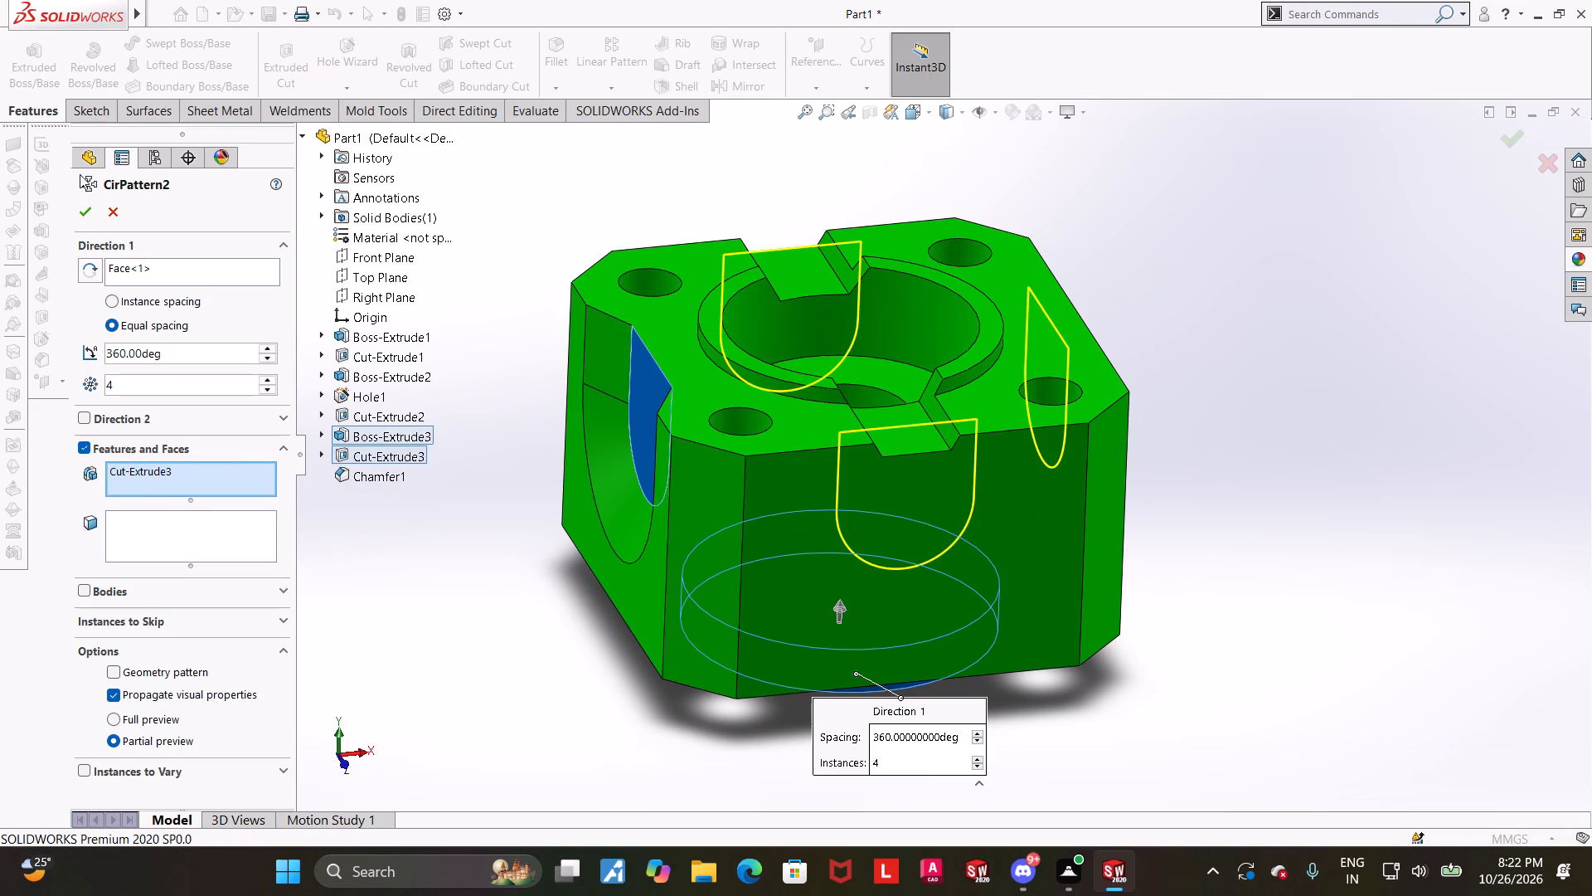
{"action": "left_click", "coordinate": [85, 207]}
{"action": "left_click", "coordinate": [1379, 389]}
{"action": "middle_click_drag", "start_coordinate": [1364, 393], "coordinate": [1293, 432]}
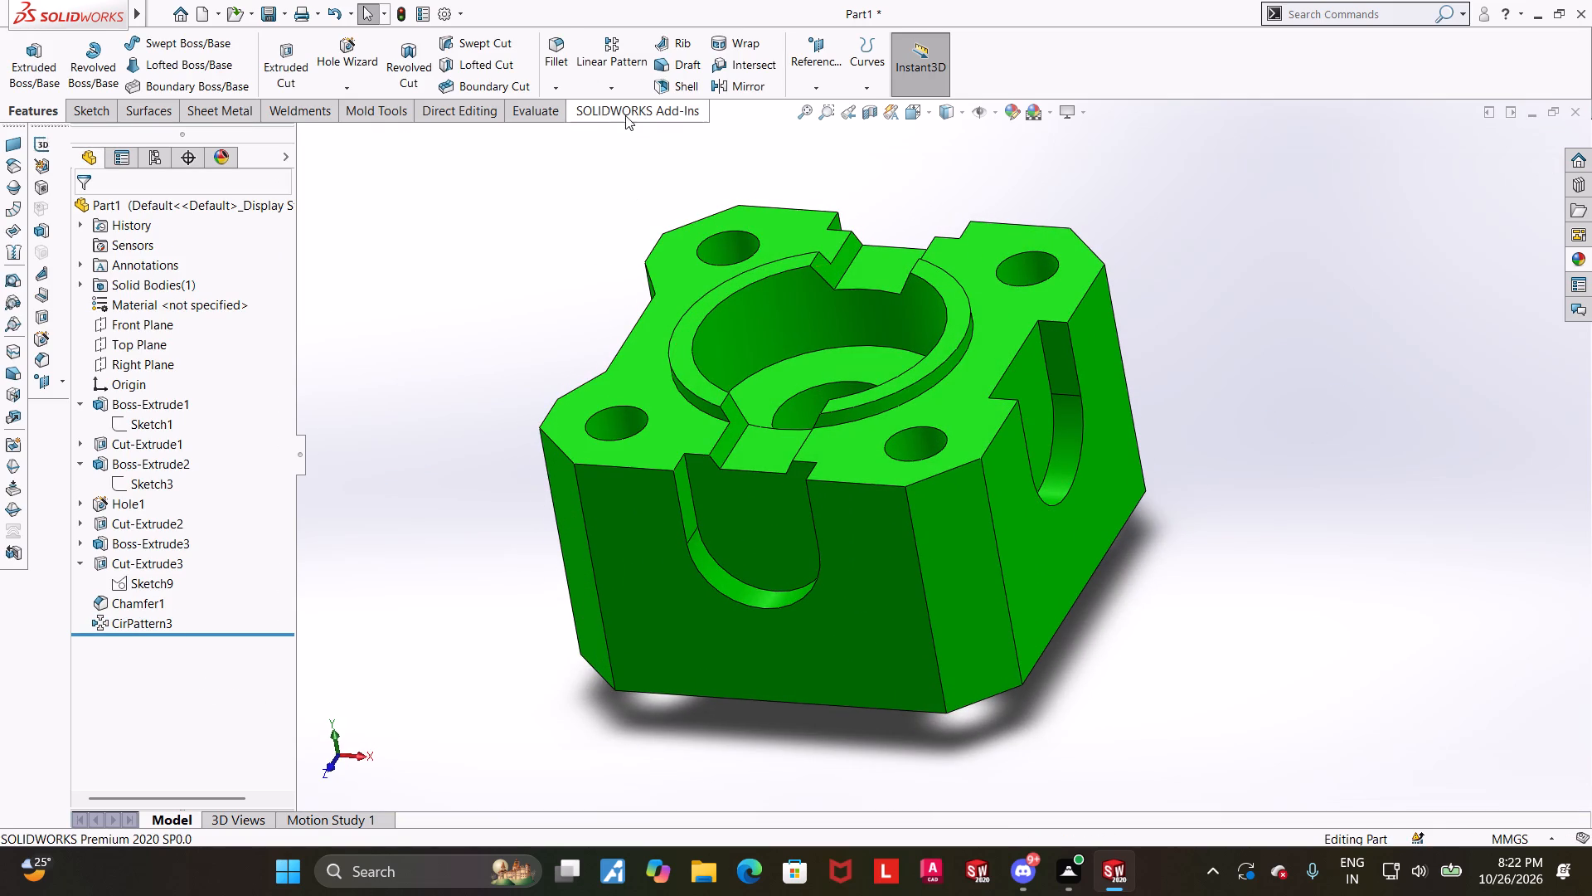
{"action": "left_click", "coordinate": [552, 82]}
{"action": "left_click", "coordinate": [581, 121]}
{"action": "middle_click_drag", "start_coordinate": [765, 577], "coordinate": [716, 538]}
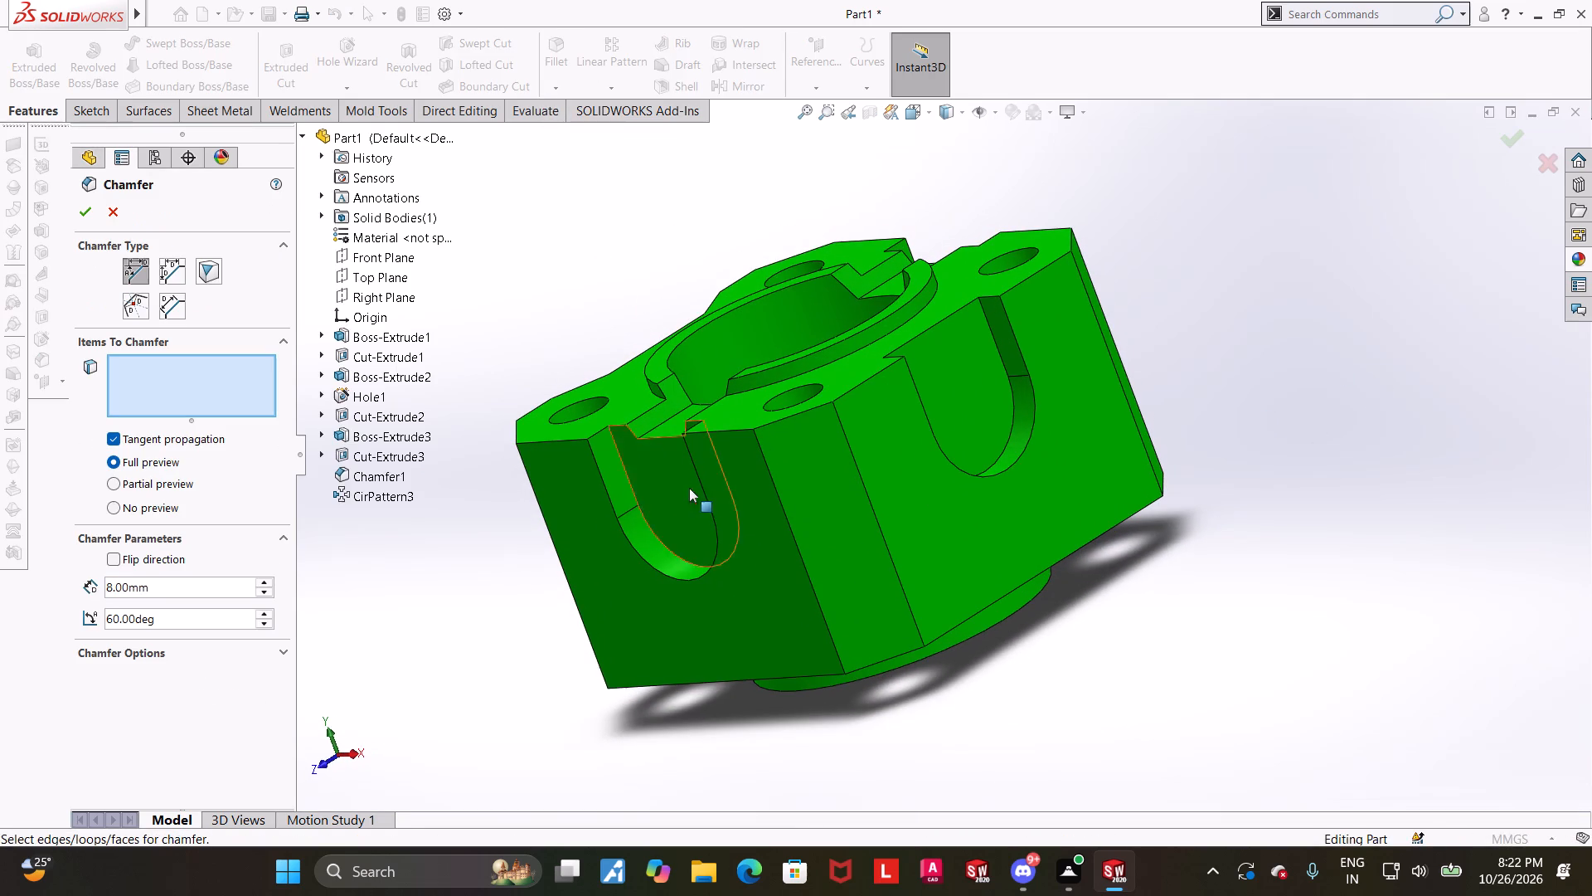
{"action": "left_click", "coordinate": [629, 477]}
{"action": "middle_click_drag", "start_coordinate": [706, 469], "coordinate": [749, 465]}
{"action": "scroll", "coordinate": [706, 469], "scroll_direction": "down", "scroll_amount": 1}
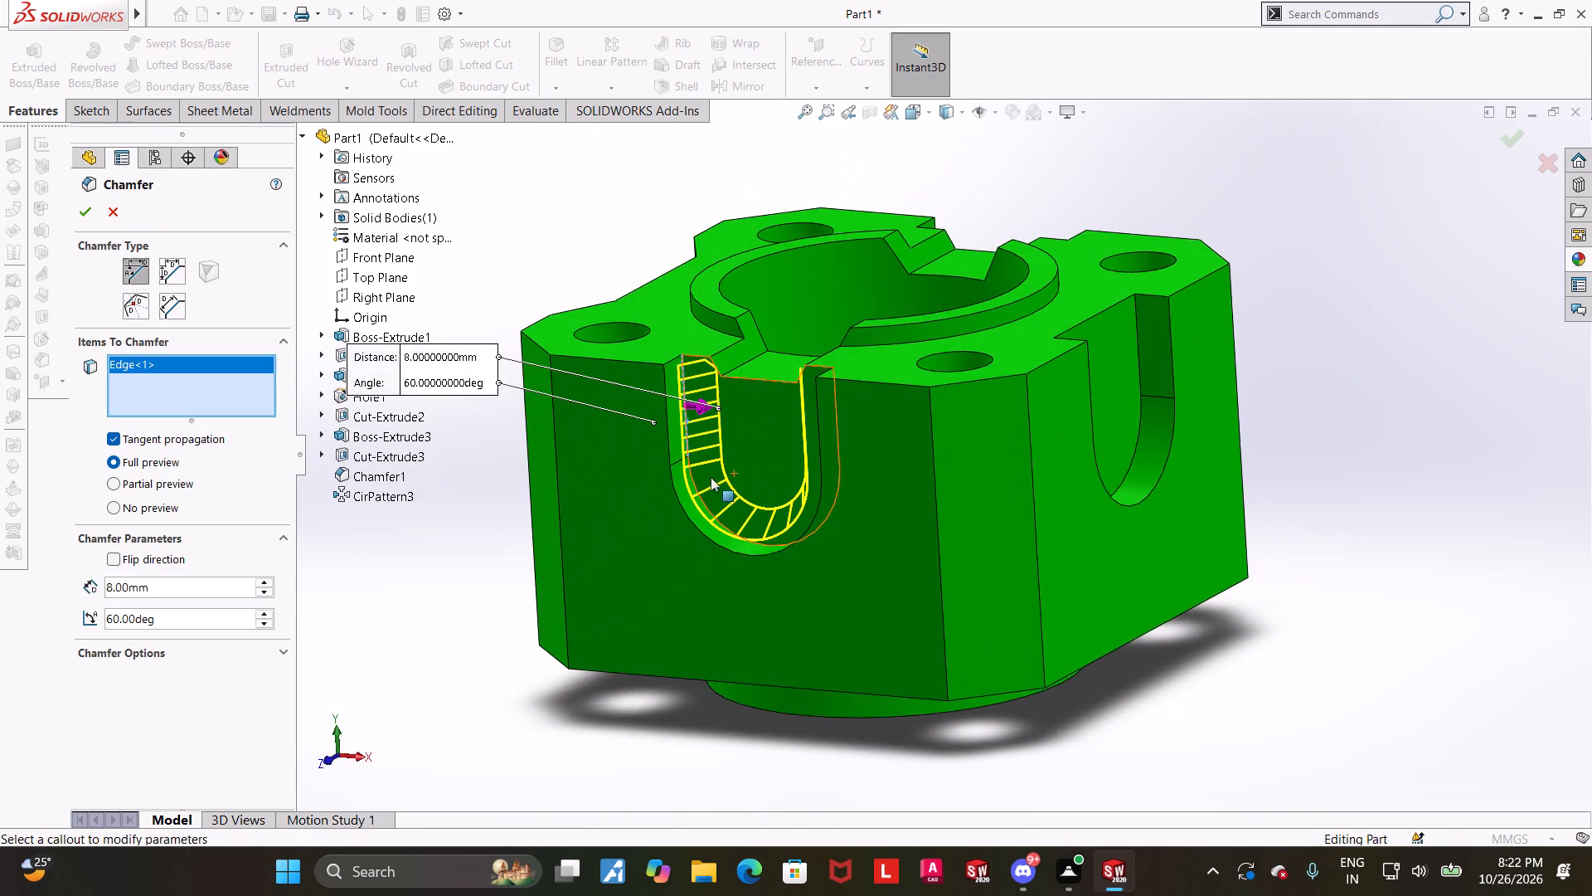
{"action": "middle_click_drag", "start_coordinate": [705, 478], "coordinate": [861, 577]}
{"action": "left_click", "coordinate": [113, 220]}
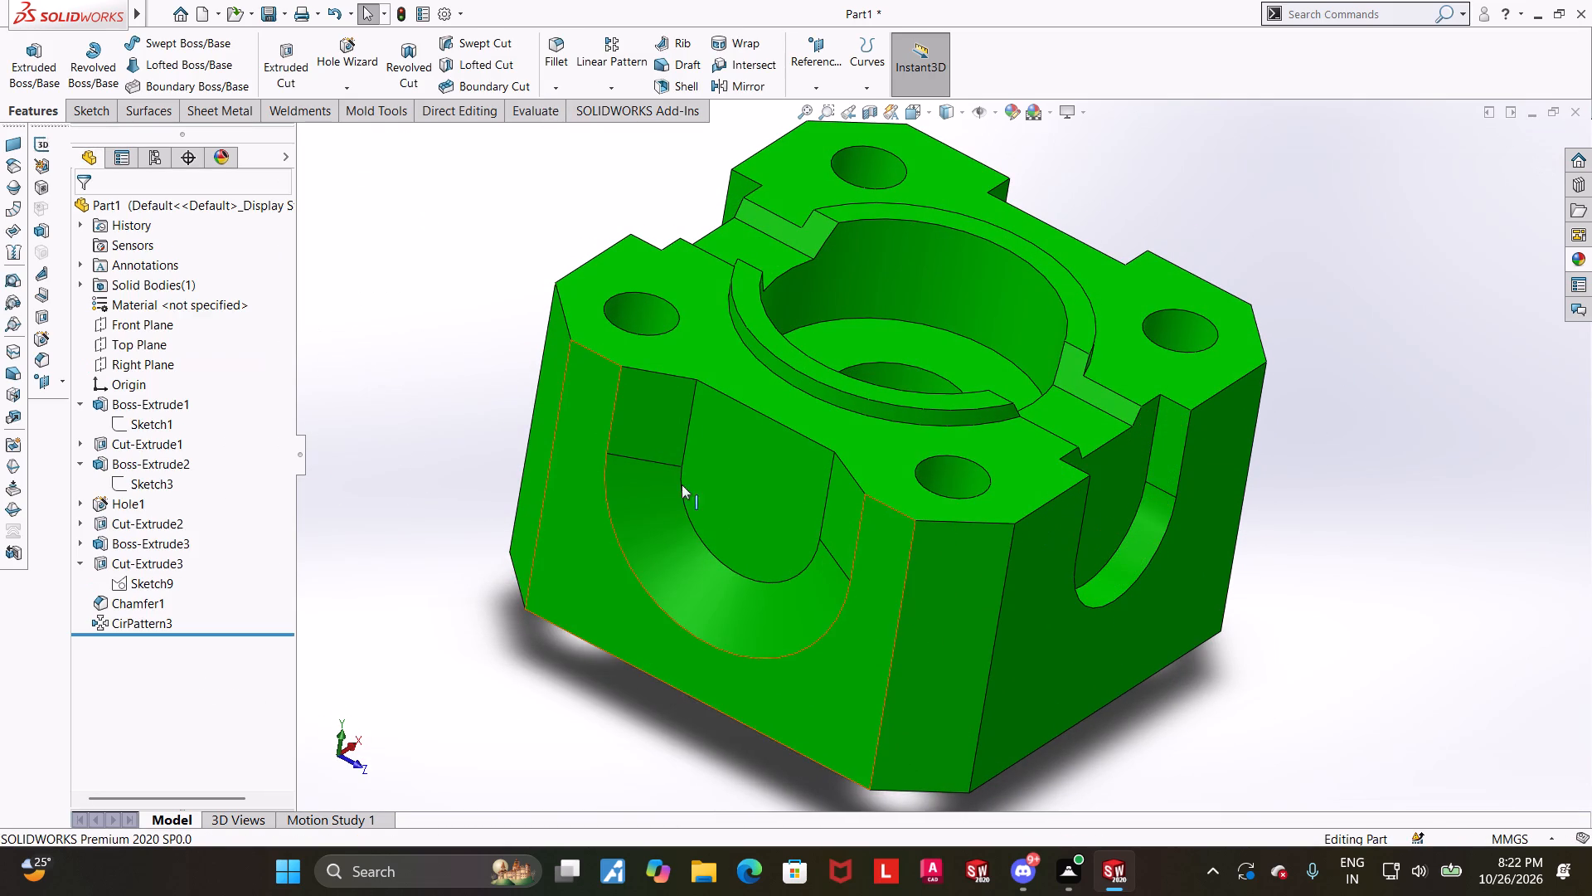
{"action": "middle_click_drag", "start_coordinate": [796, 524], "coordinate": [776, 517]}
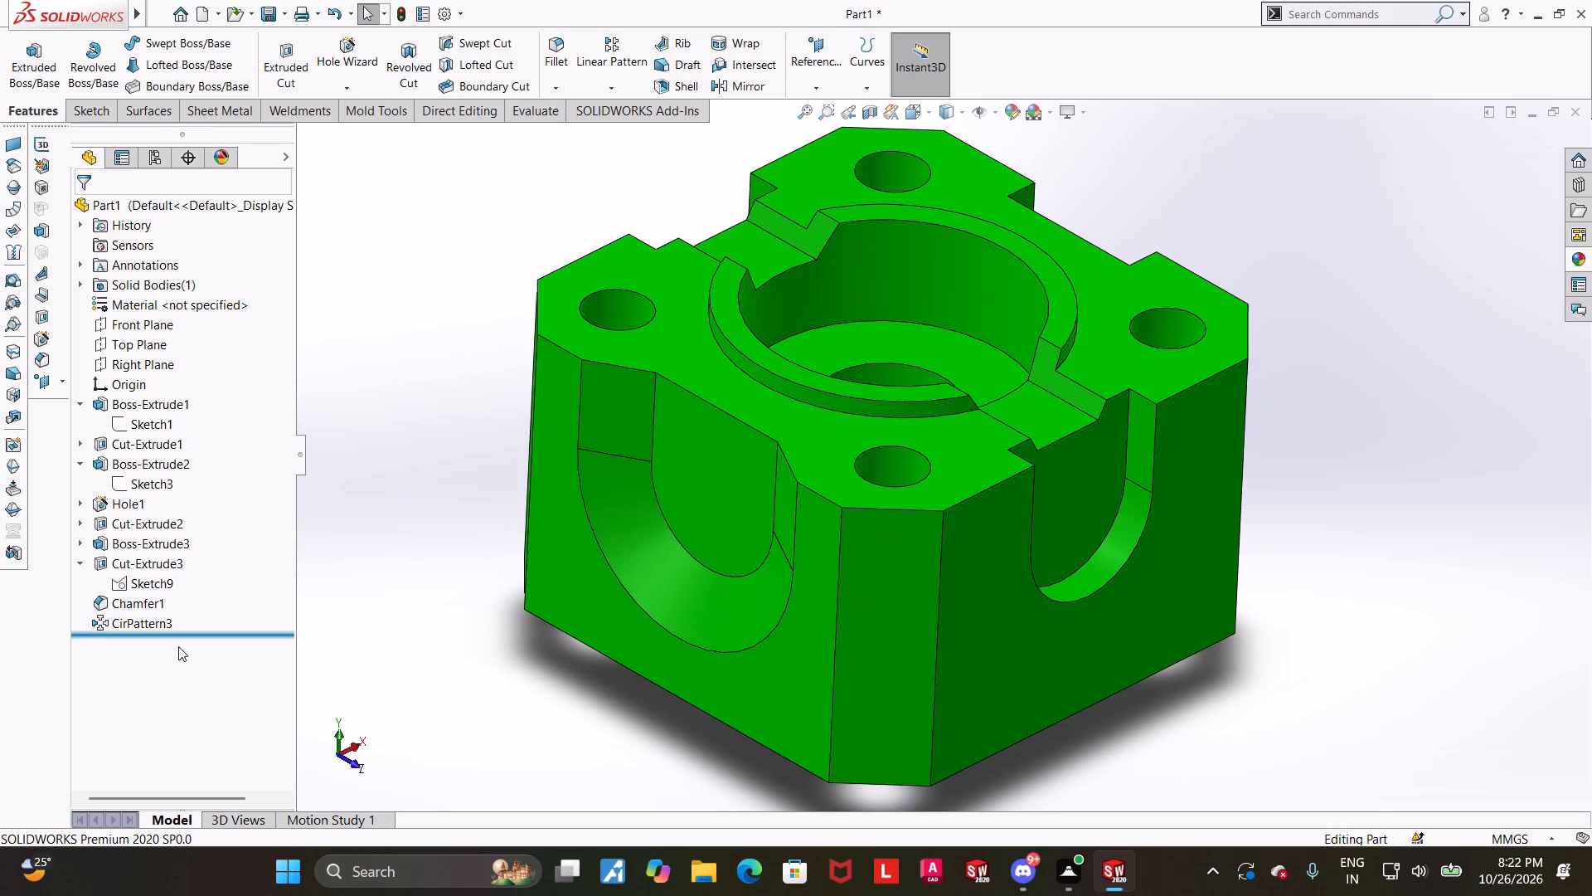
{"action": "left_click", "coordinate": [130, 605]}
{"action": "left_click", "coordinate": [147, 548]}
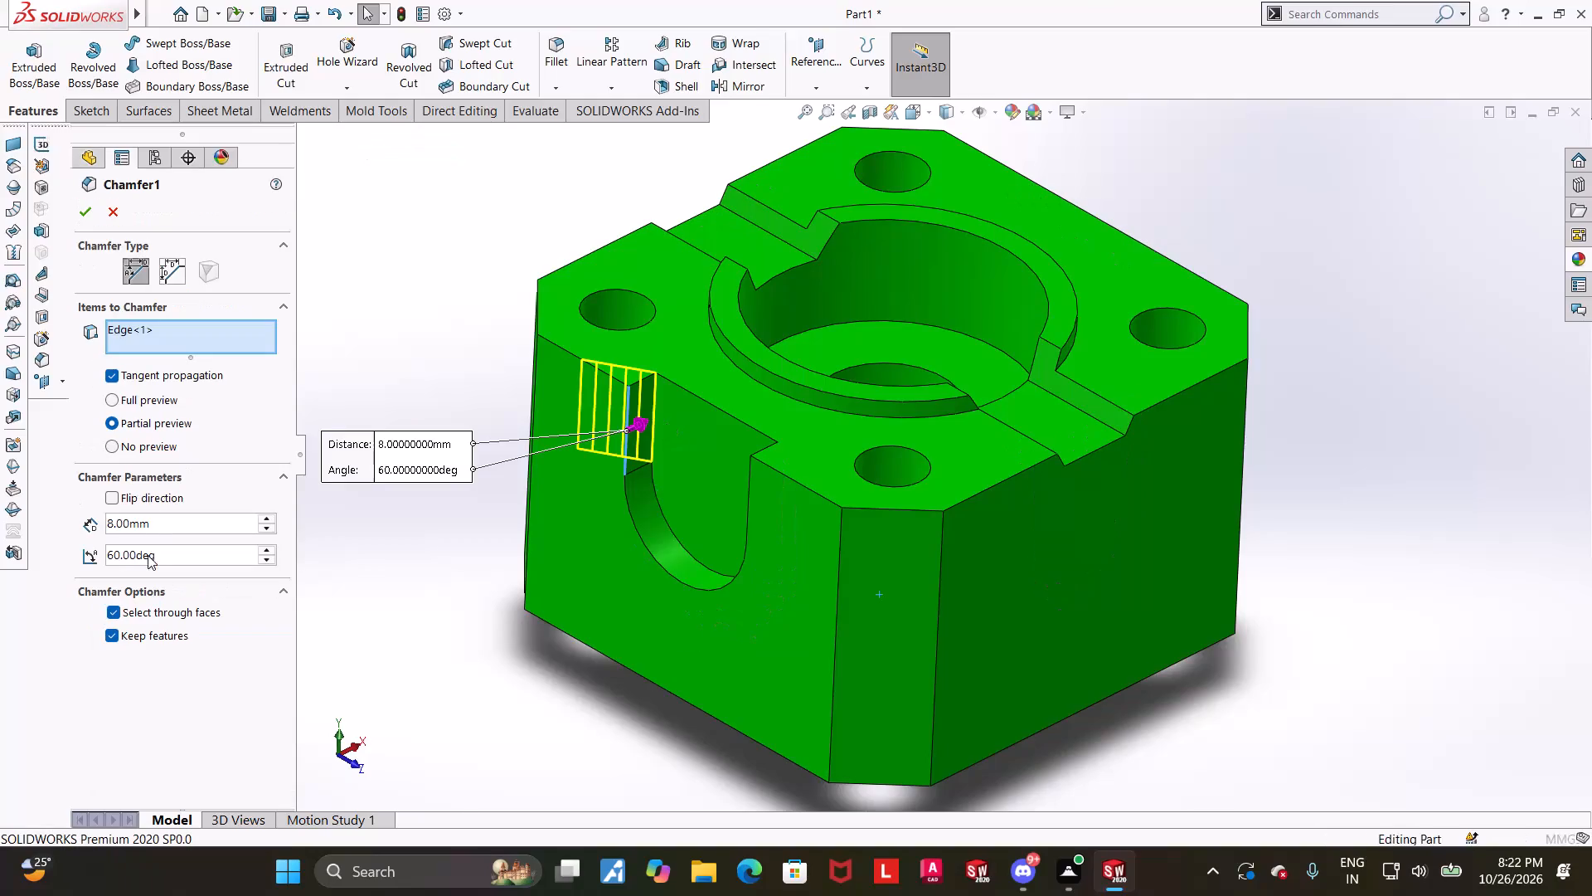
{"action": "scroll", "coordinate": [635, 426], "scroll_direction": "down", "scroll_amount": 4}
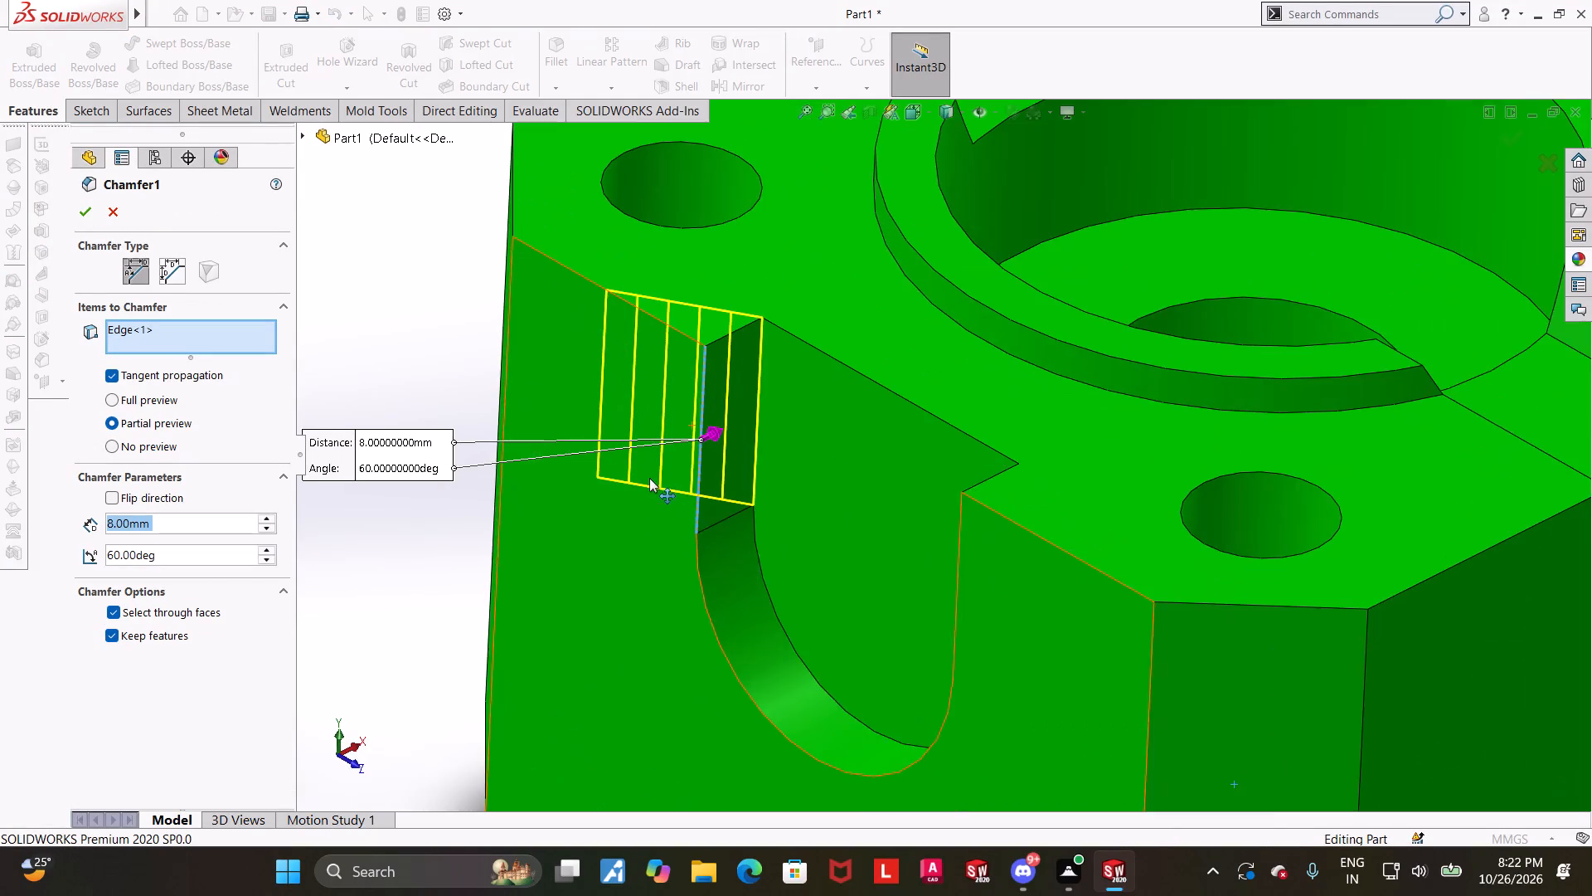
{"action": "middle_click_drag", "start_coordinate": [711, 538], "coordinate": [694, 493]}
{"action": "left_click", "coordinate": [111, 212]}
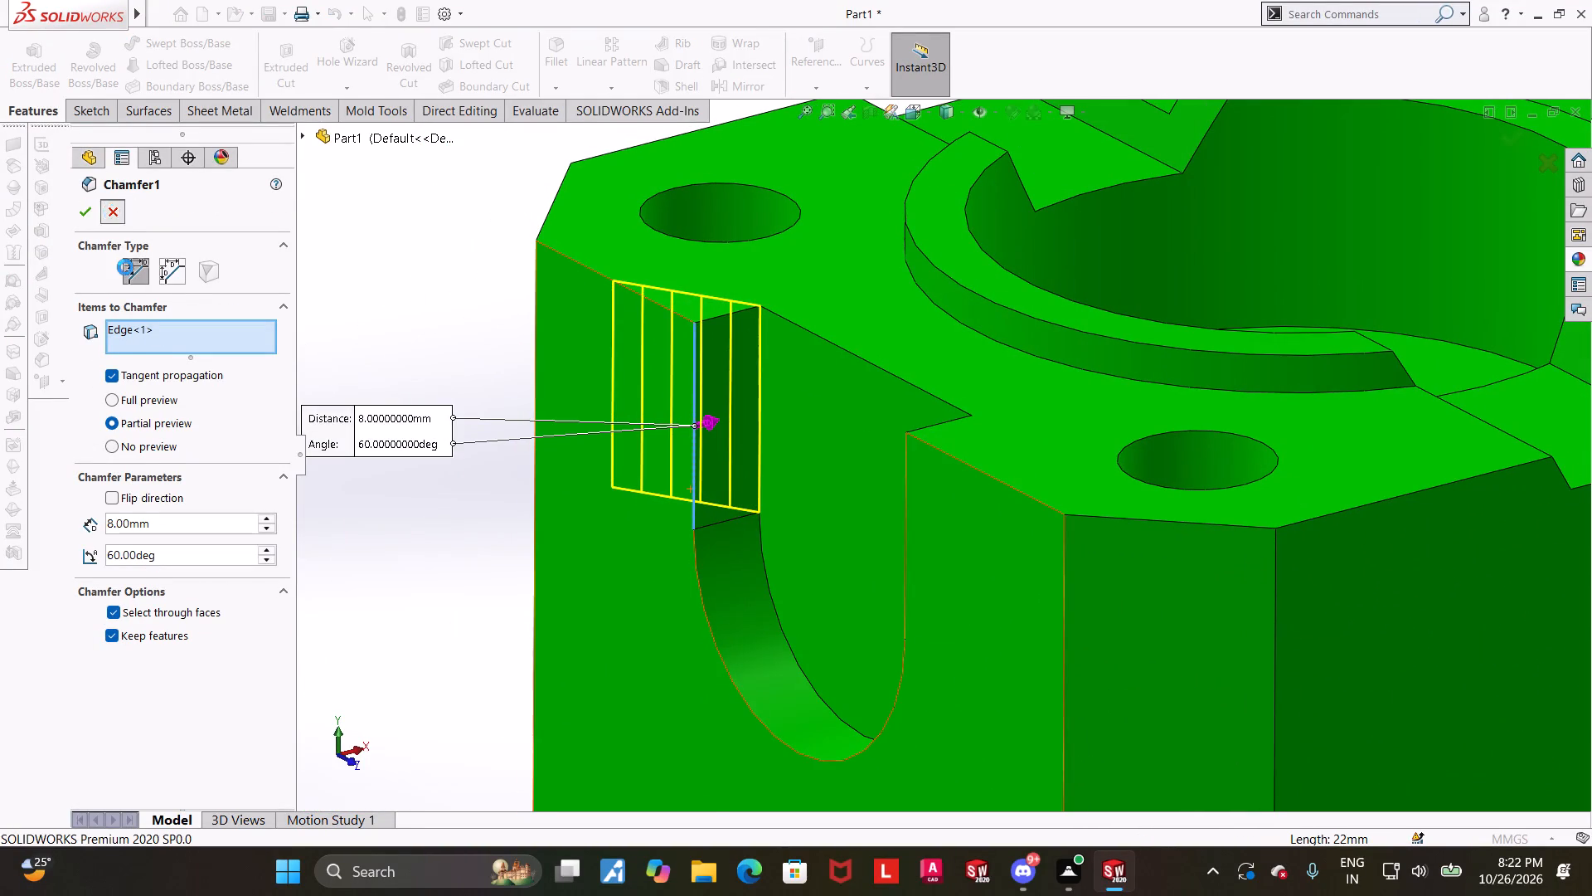
Chamfer the outer straight edges of the three patterned side recesses with 8 mm and 60°.
{"action": "scroll", "coordinate": [120, 617], "scroll_direction": "up", "scroll_amount": 4}
{"action": "scroll", "coordinate": [1529, 628], "scroll_direction": "up", "scroll_amount": 5}
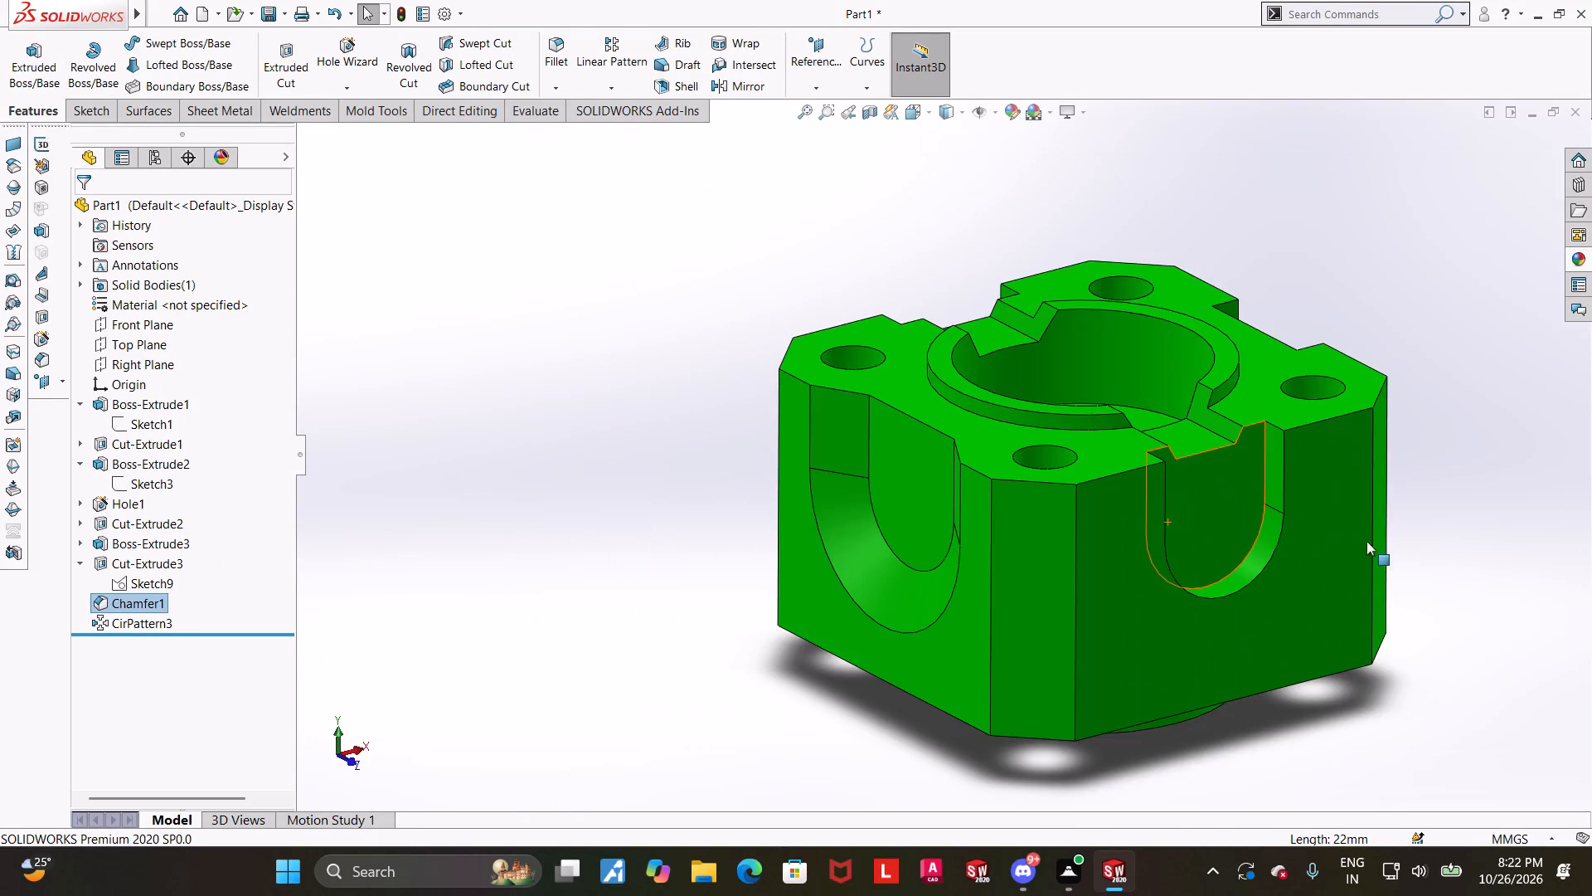
{"action": "scroll", "coordinate": [1415, 548], "scroll_direction": "down", "scroll_amount": 1}
{"action": "middle_click_drag", "start_coordinate": [1372, 543], "coordinate": [1252, 559]}
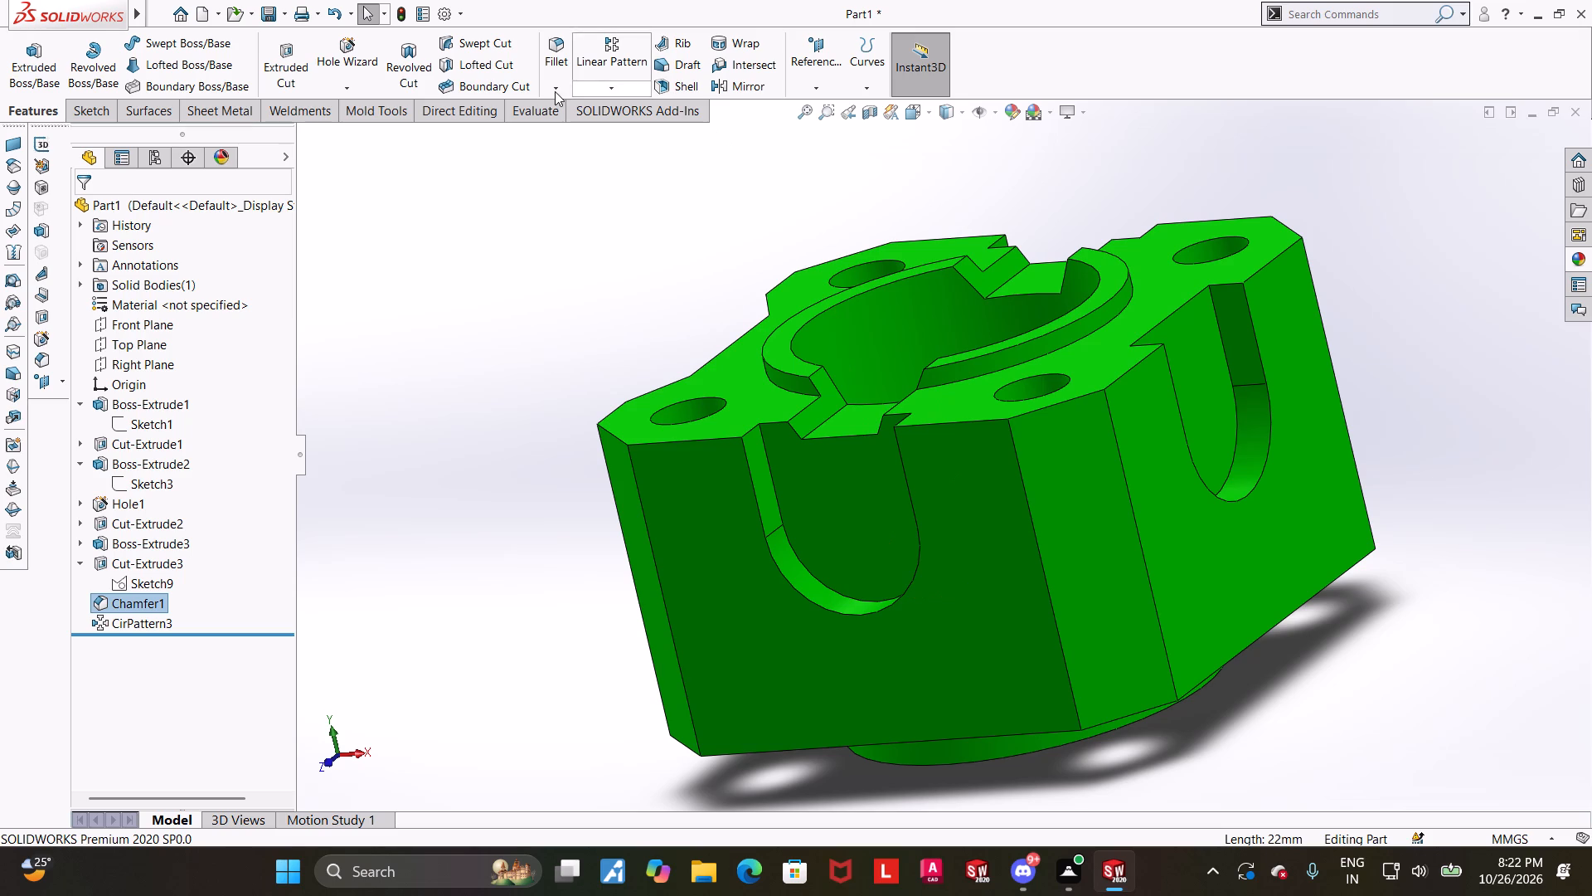
{"action": "left_click", "coordinate": [555, 91]}
{"action": "left_click", "coordinate": [556, 139]}
{"action": "left_click", "coordinate": [745, 455]}
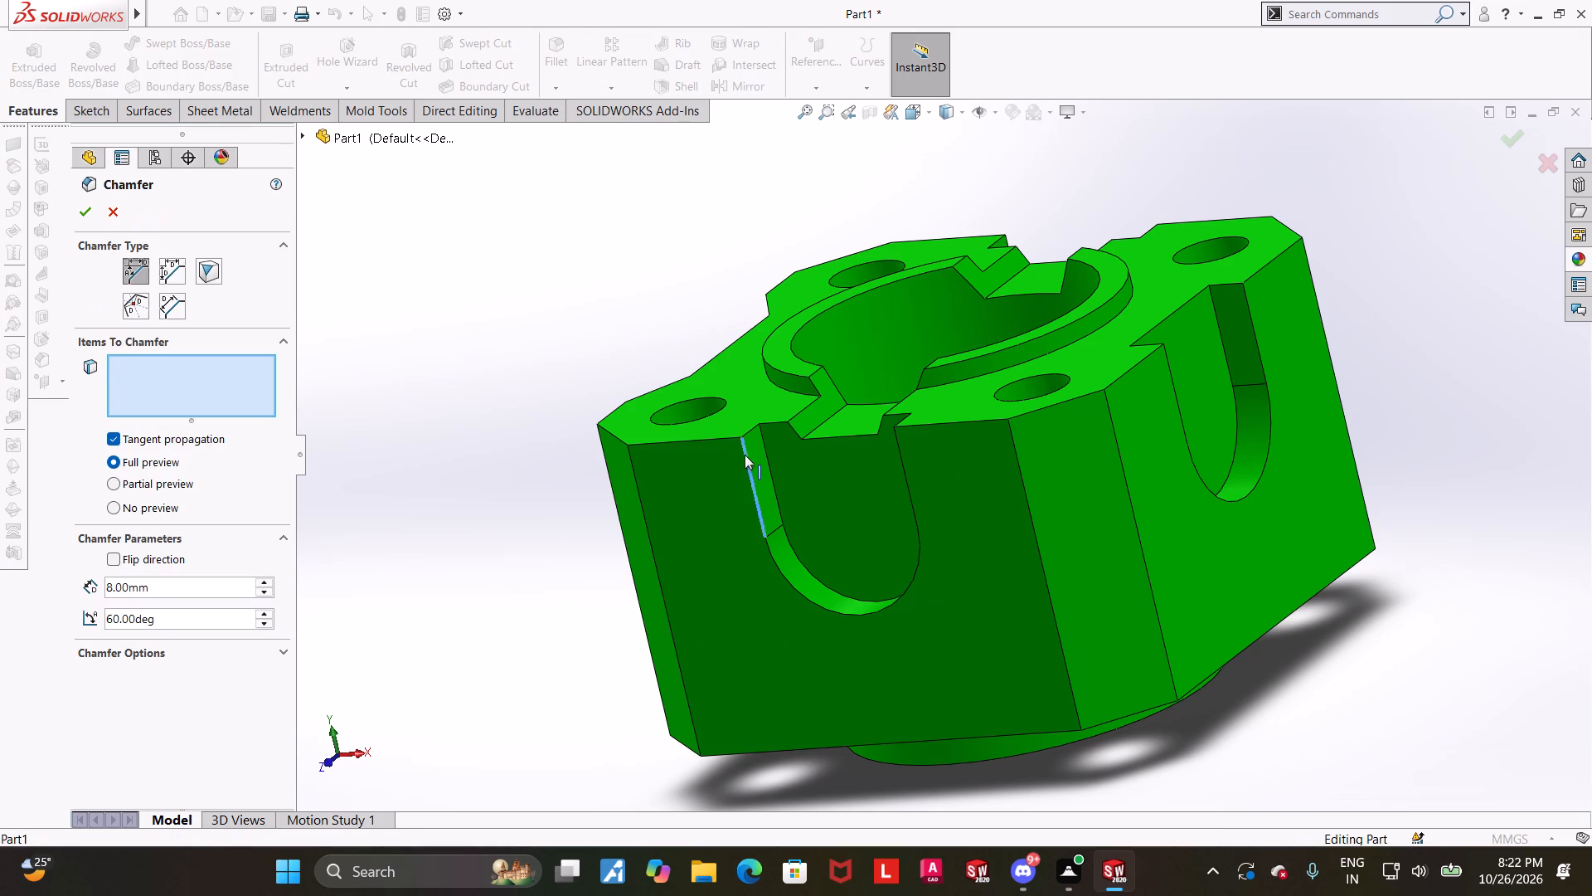
{"action": "middle_click_drag", "start_coordinate": [935, 488], "coordinate": [857, 559]}
{"action": "middle_click_drag", "start_coordinate": [907, 540], "coordinate": [821, 648]}
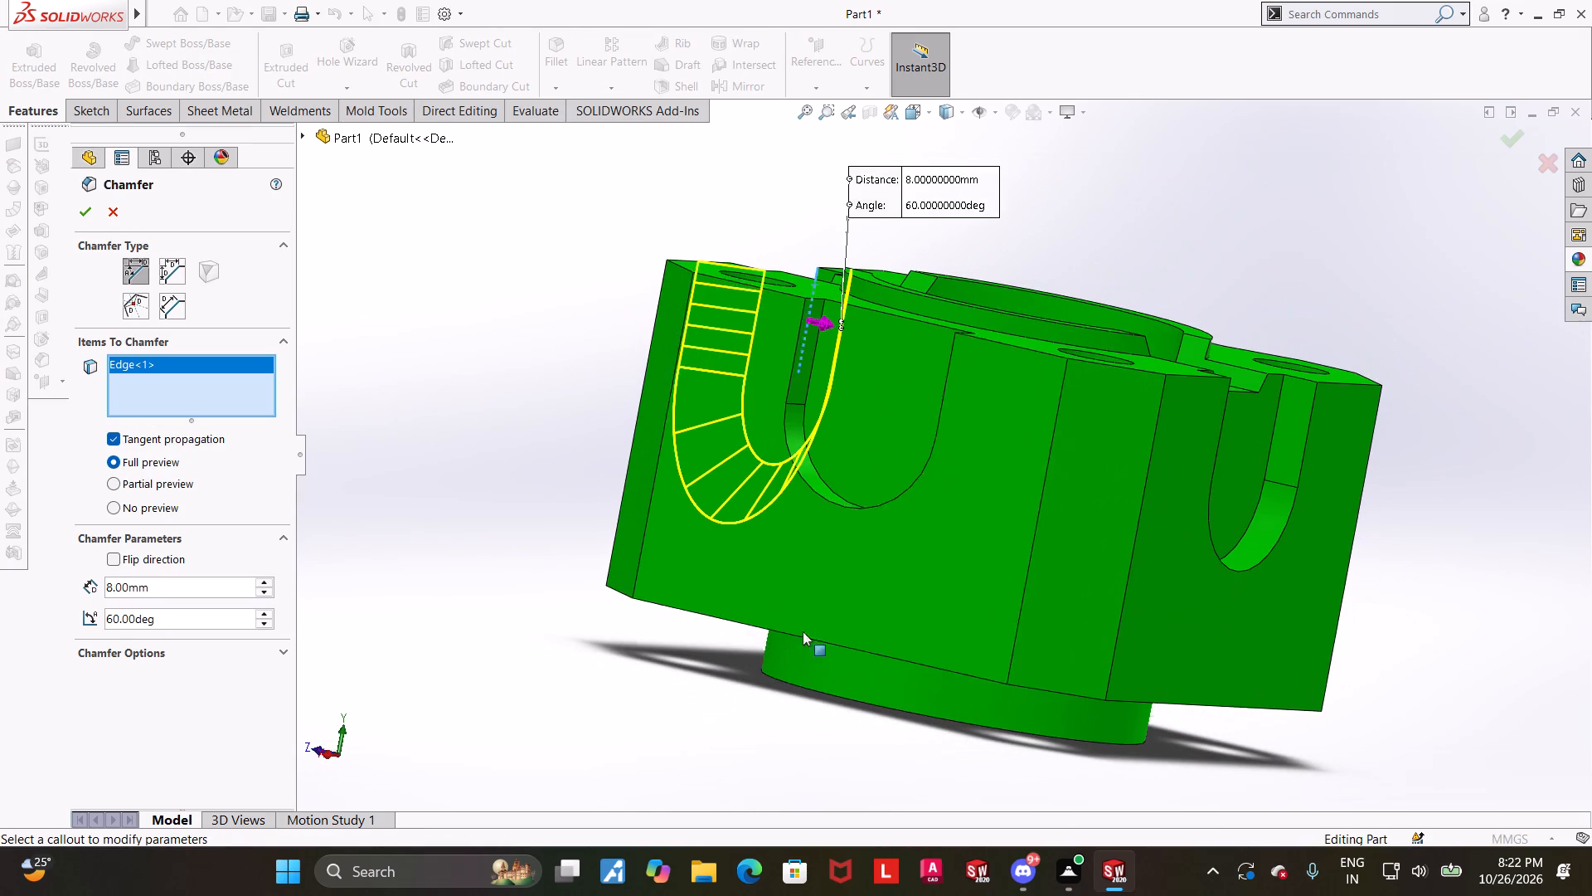
{"action": "left_click", "coordinate": [795, 353]}
{"action": "middle_click_drag", "start_coordinate": [862, 454], "coordinate": [648, 477]}
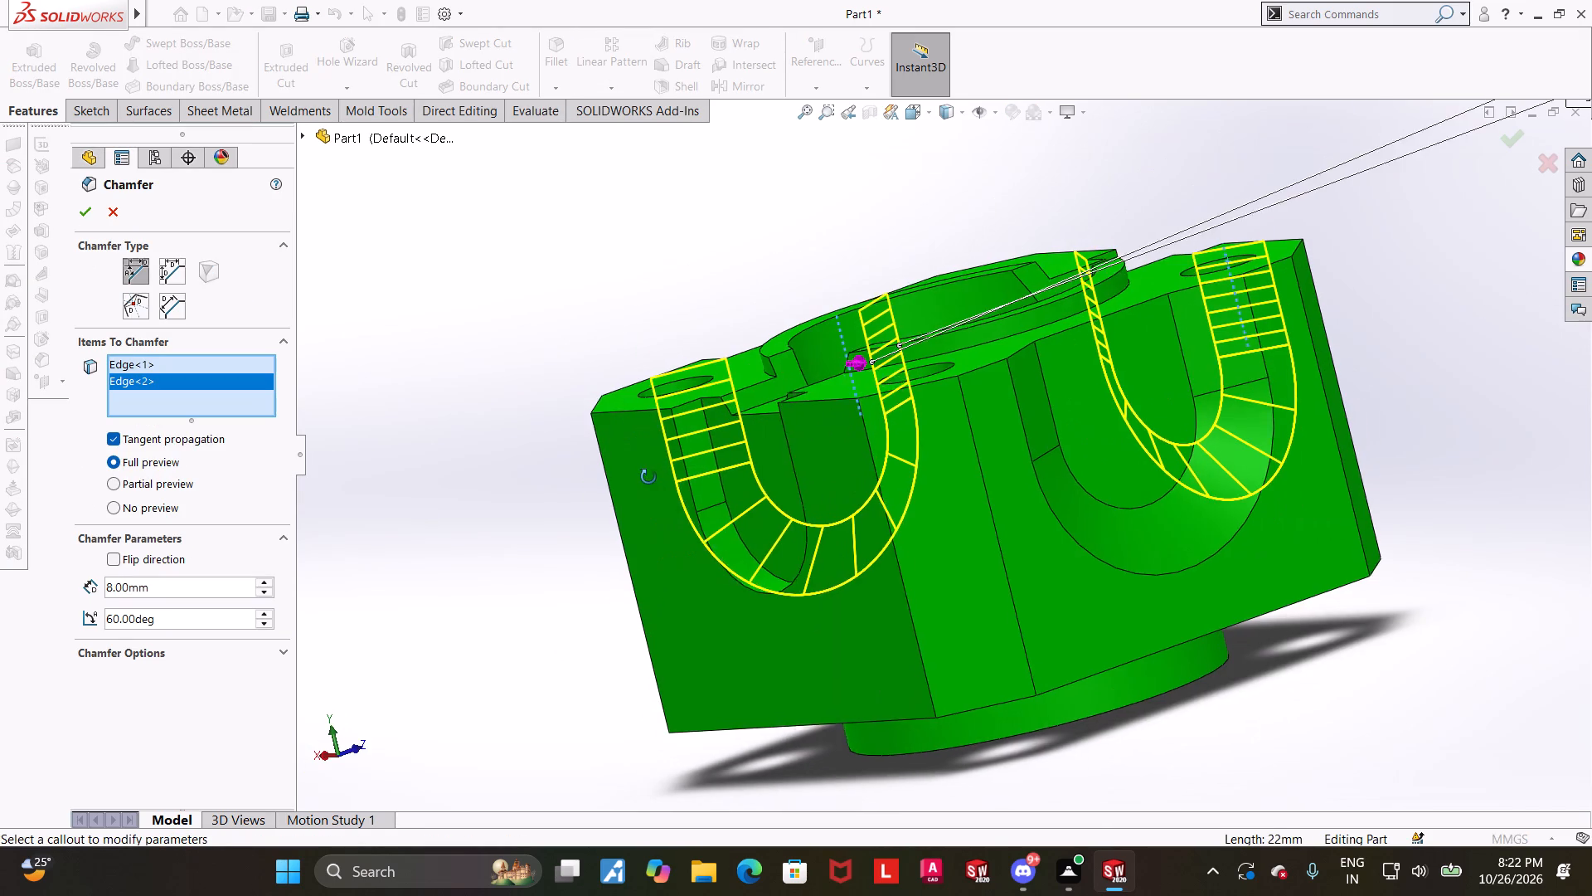
{"action": "middle_click_drag", "start_coordinate": [648, 477], "coordinate": [648, 480]}
{"action": "left_click", "coordinate": [686, 466]}
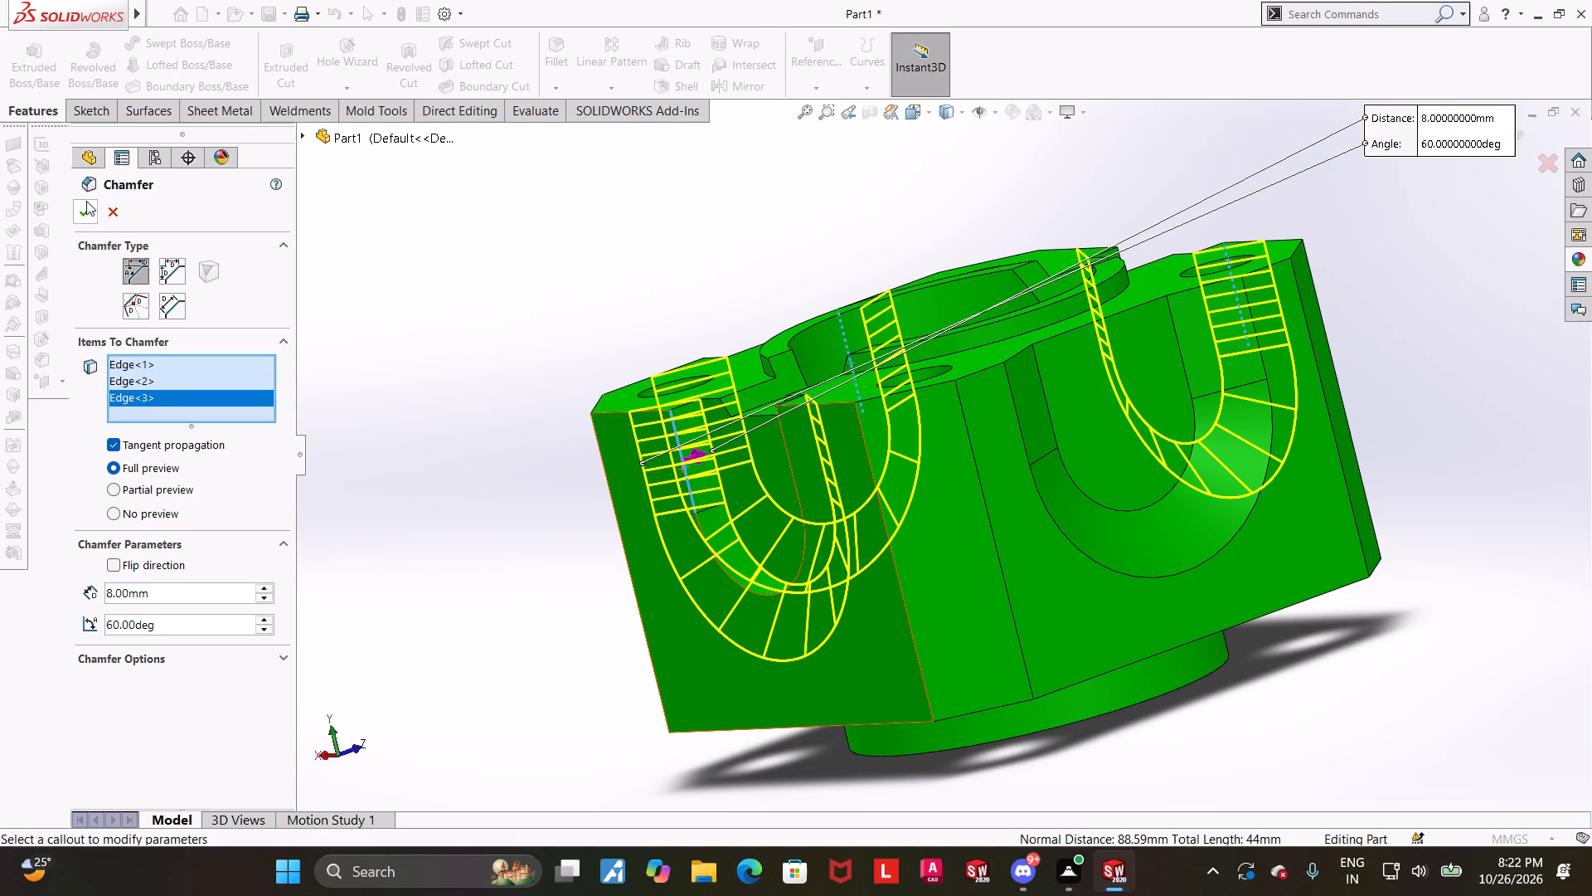
{"action": "left_click", "coordinate": [86, 201]}
Inspect the chamfered side recesses all around the block and in an isometric view.
{"action": "scroll", "coordinate": [609, 528], "scroll_direction": "up", "scroll_amount": 2}
{"action": "middle_click_drag", "start_coordinate": [626, 609], "coordinate": [968, 522]}
{"action": "scroll", "coordinate": [626, 609], "scroll_direction": "up", "scroll_amount": 1}
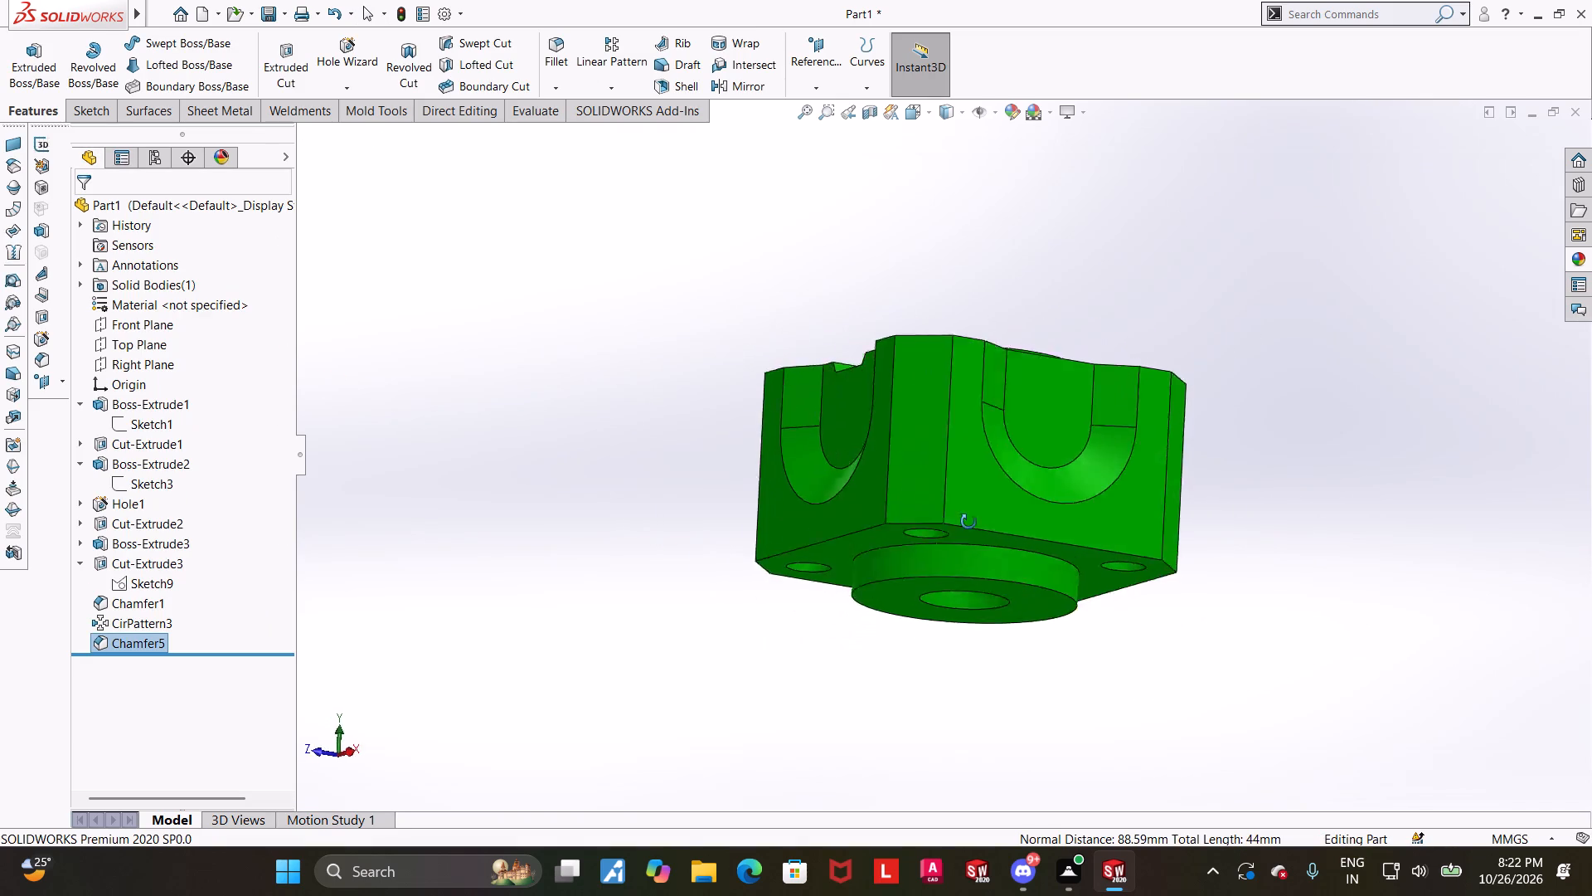
{"action": "middle_click_drag", "start_coordinate": [968, 522], "coordinate": [1176, 647]}
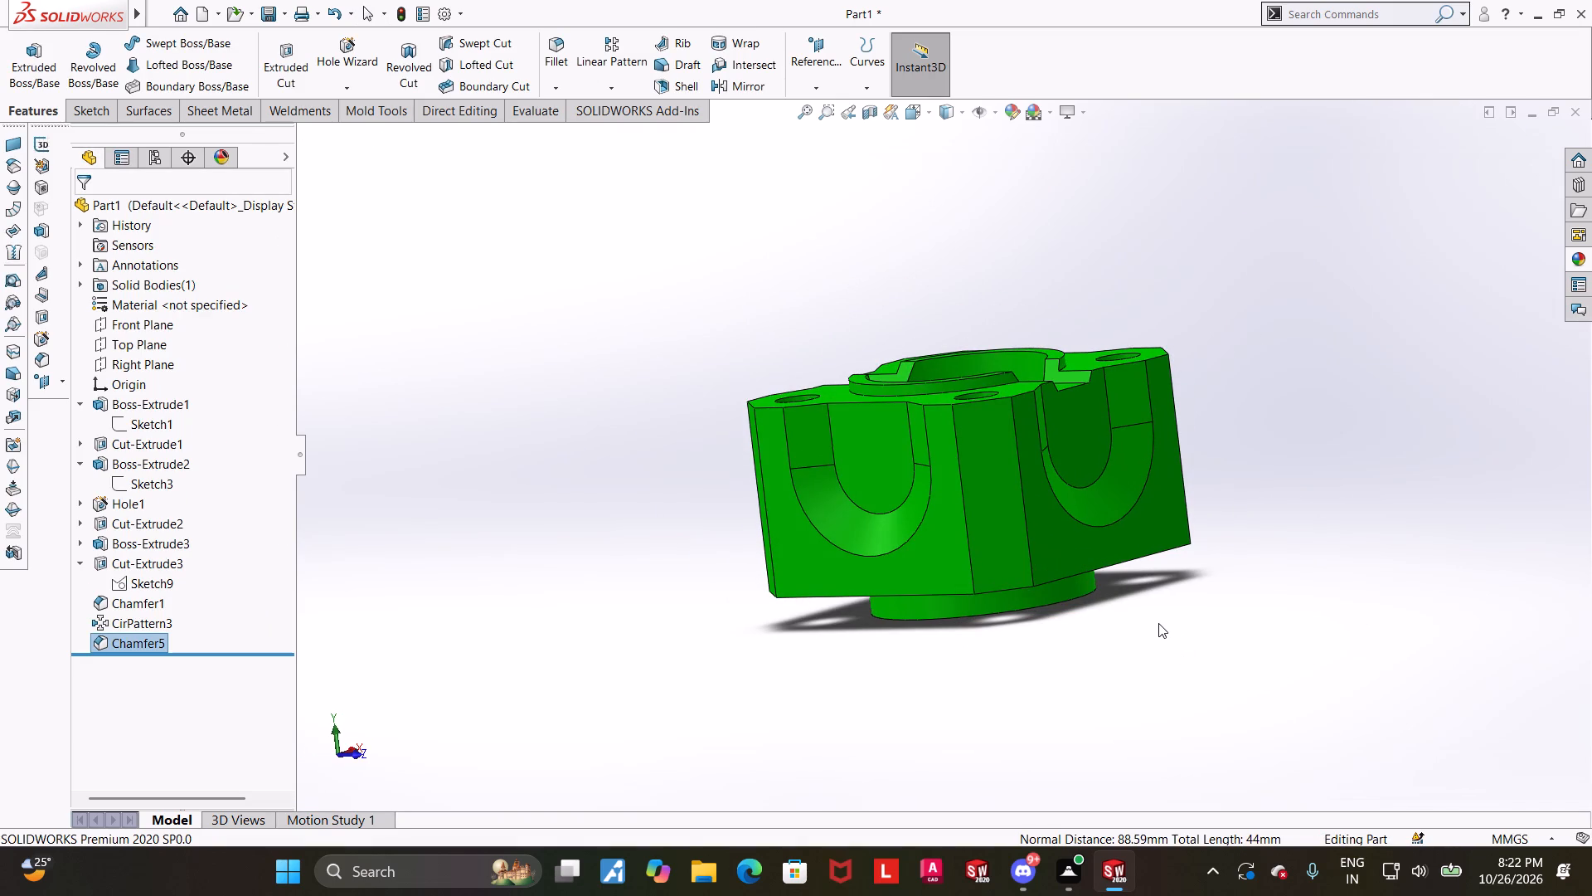
{"action": "key", "text": "ctrl+7"}
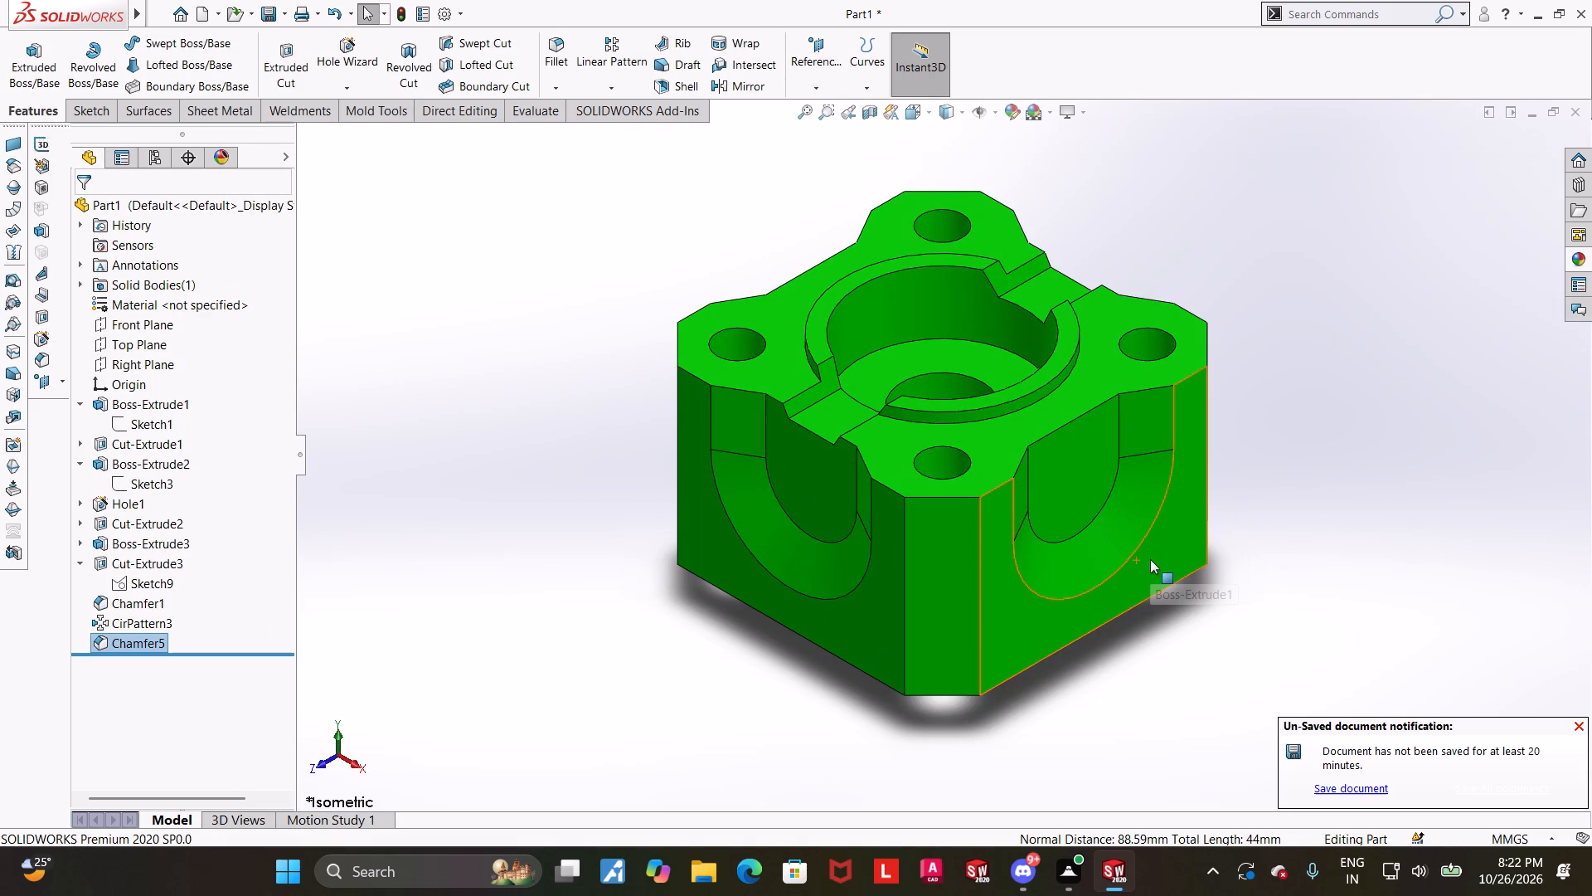
{"action": "scroll", "coordinate": [1158, 562], "scroll_direction": "up", "scroll_amount": 2}
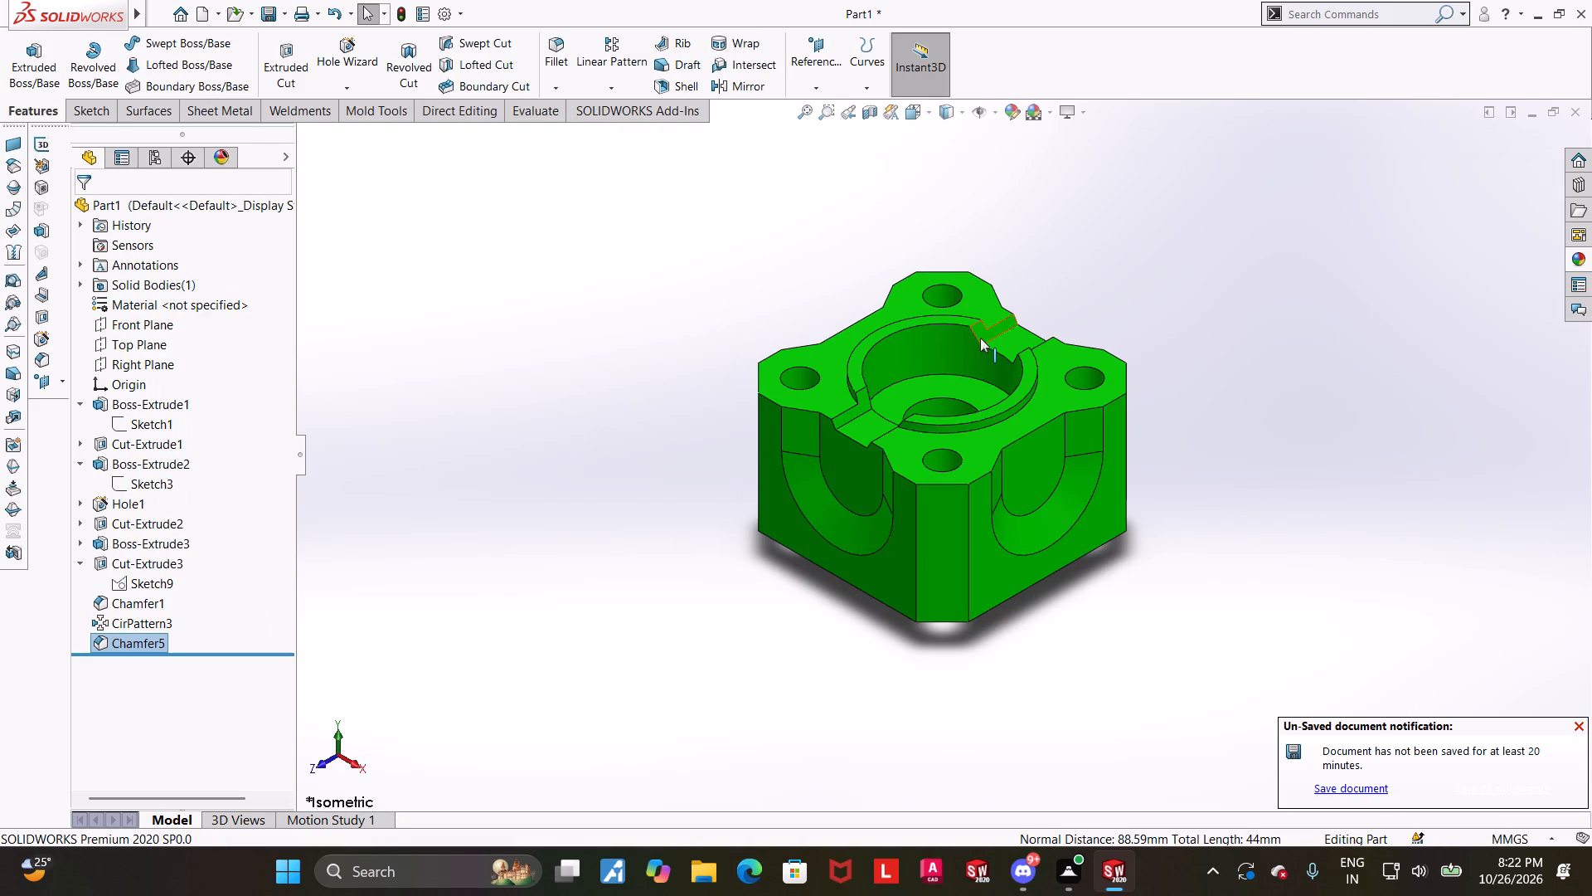
{"action": "scroll", "coordinate": [980, 338], "scroll_direction": "down", "scroll_amount": 2}
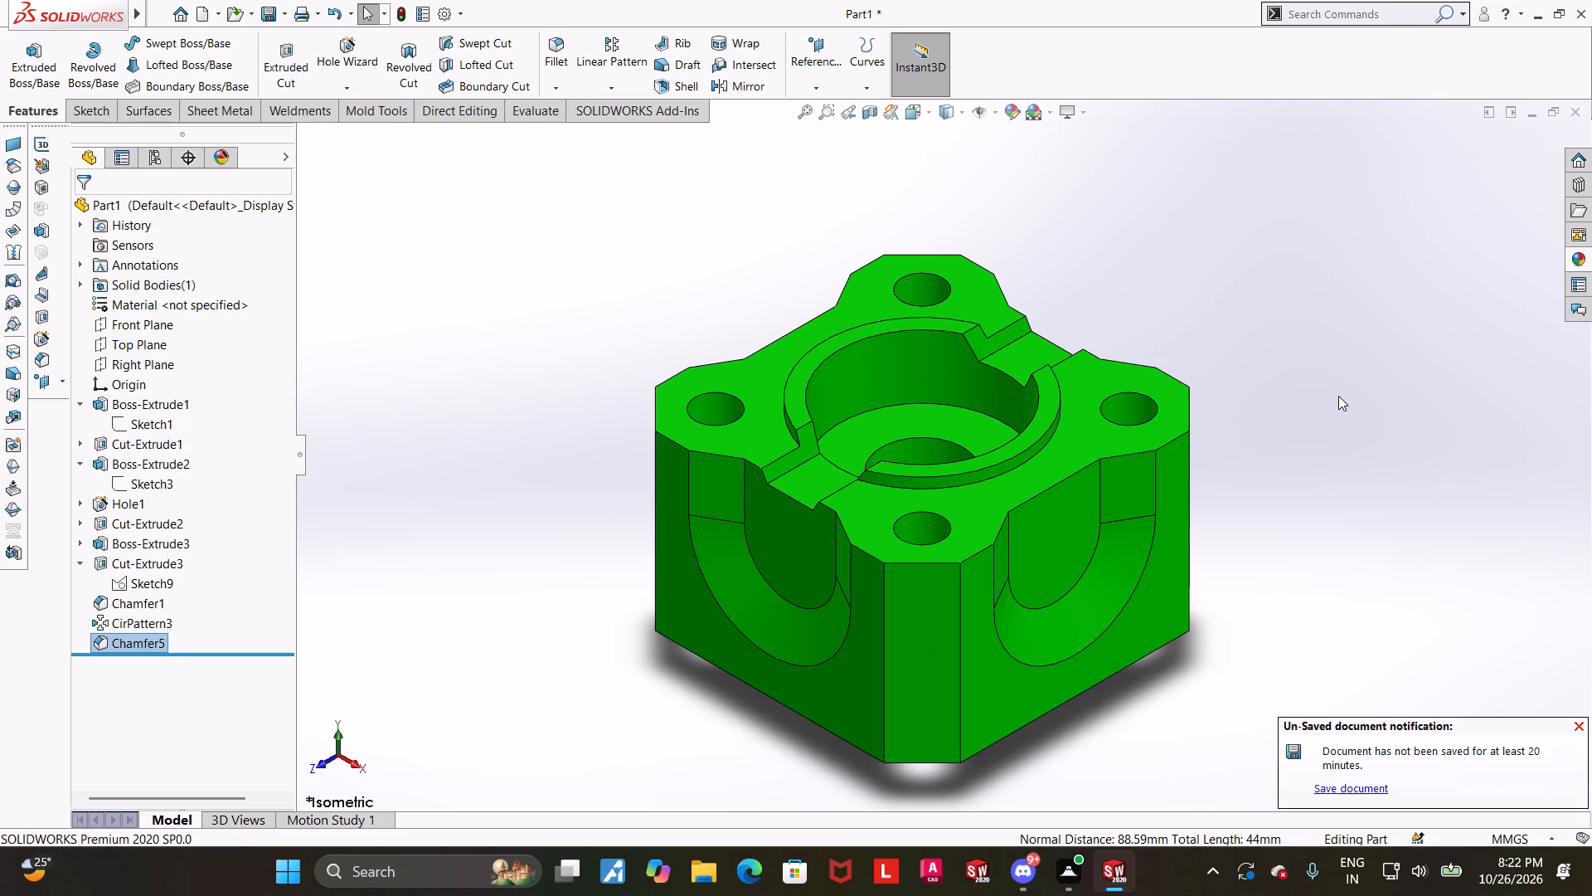
{"action": "middle_click_drag", "start_coordinate": [1018, 476], "coordinate": [1118, 538]}
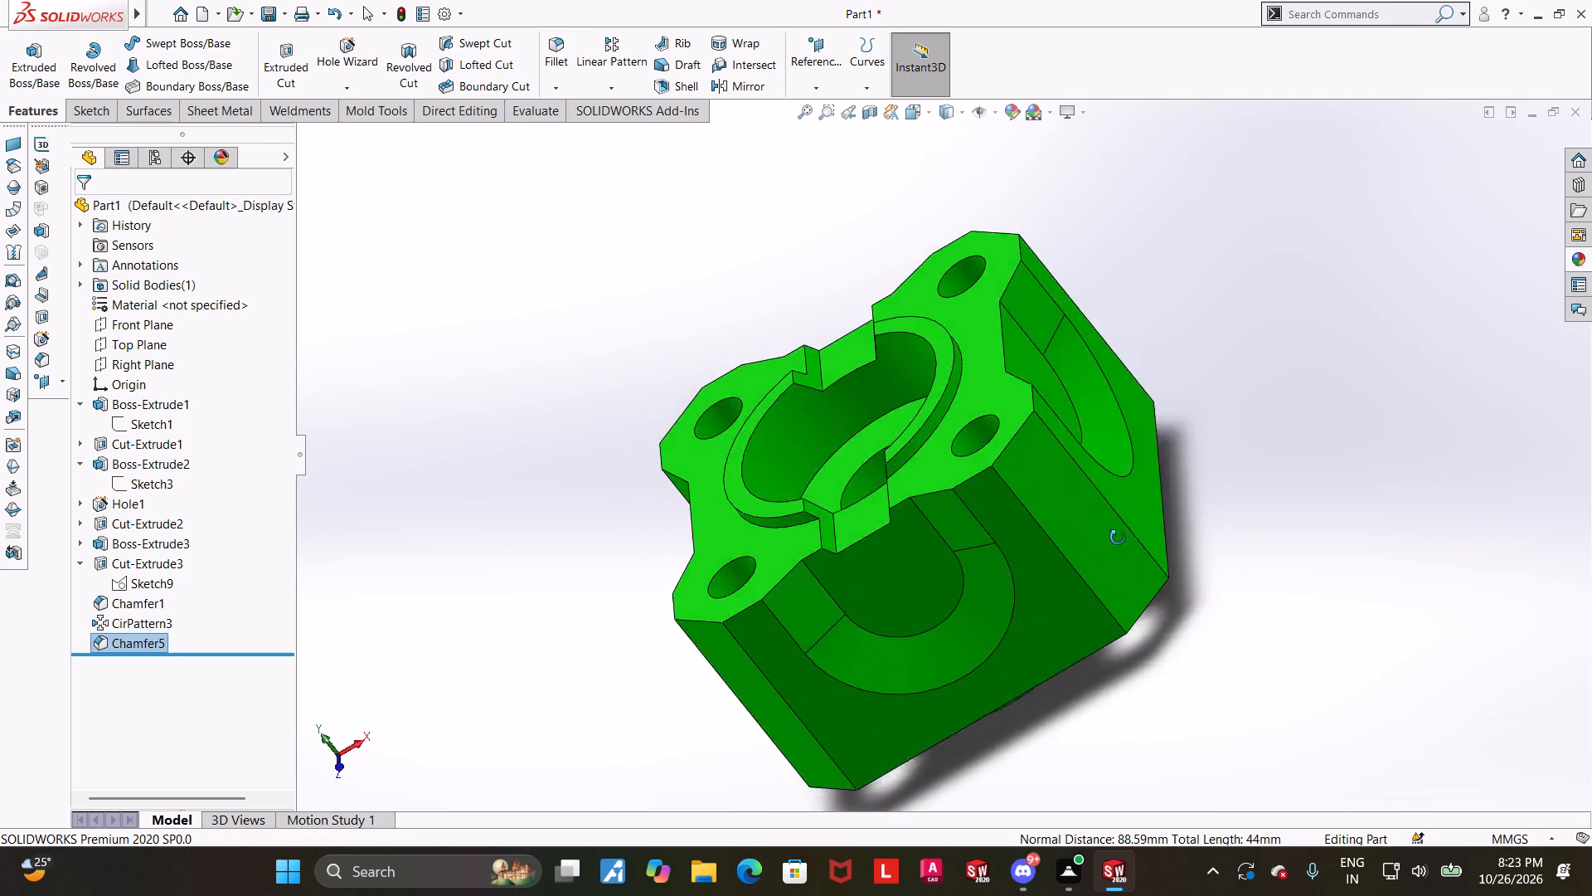
{"action": "middle_click_drag", "start_coordinate": [1118, 538], "coordinate": [1202, 550]}
{"action": "left_click", "coordinate": [916, 113]}
{"action": "left_click", "coordinate": [716, 582]}
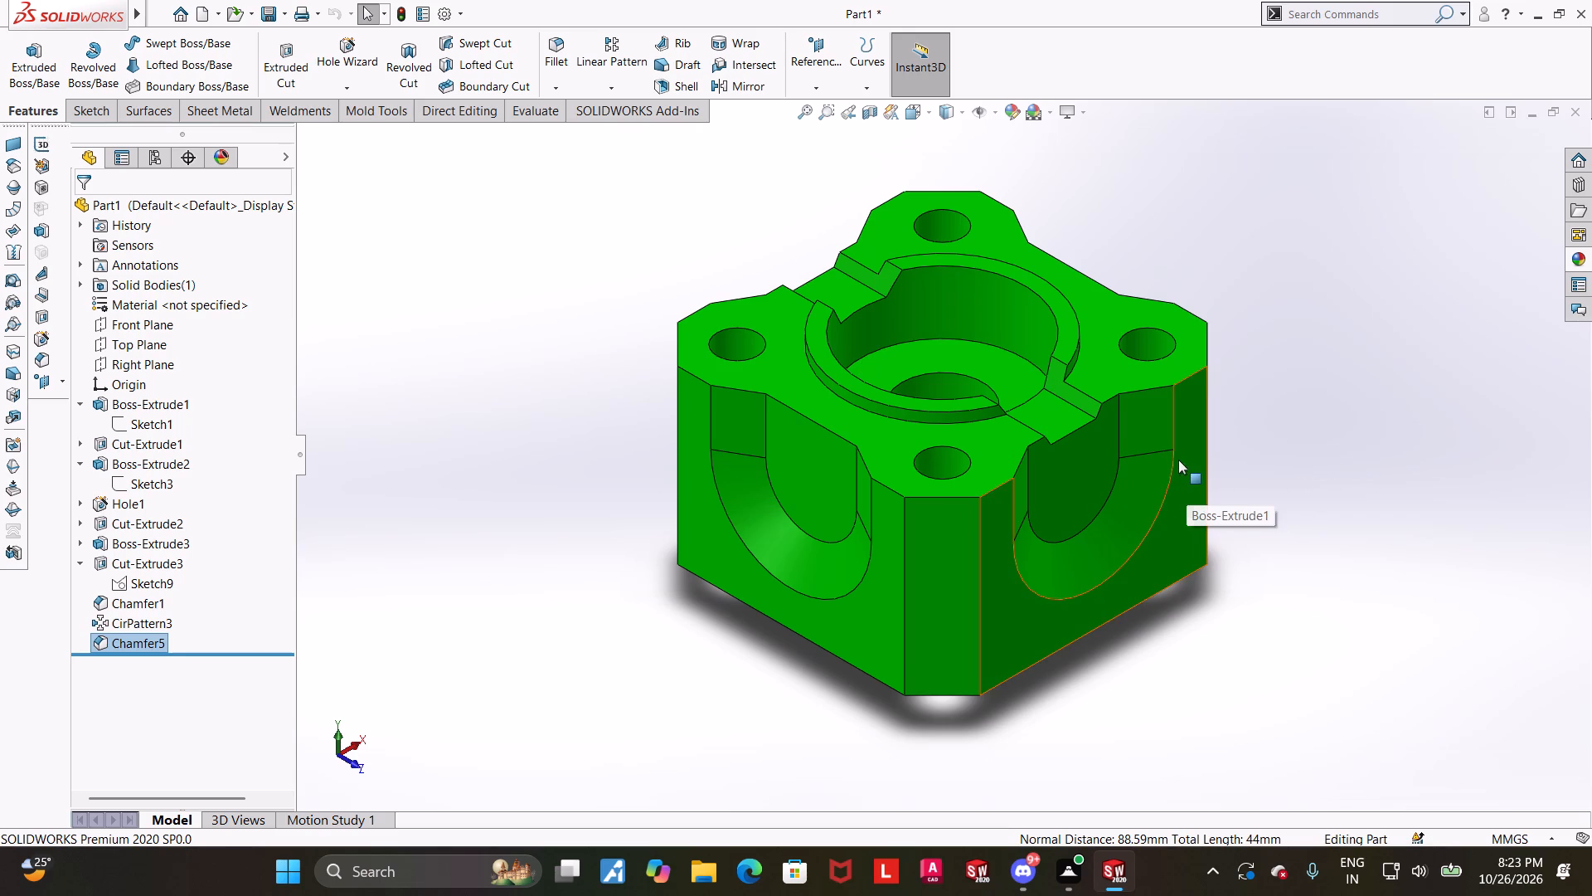
{"action": "scroll", "coordinate": [973, 416], "scroll_direction": "up", "scroll_amount": 1}
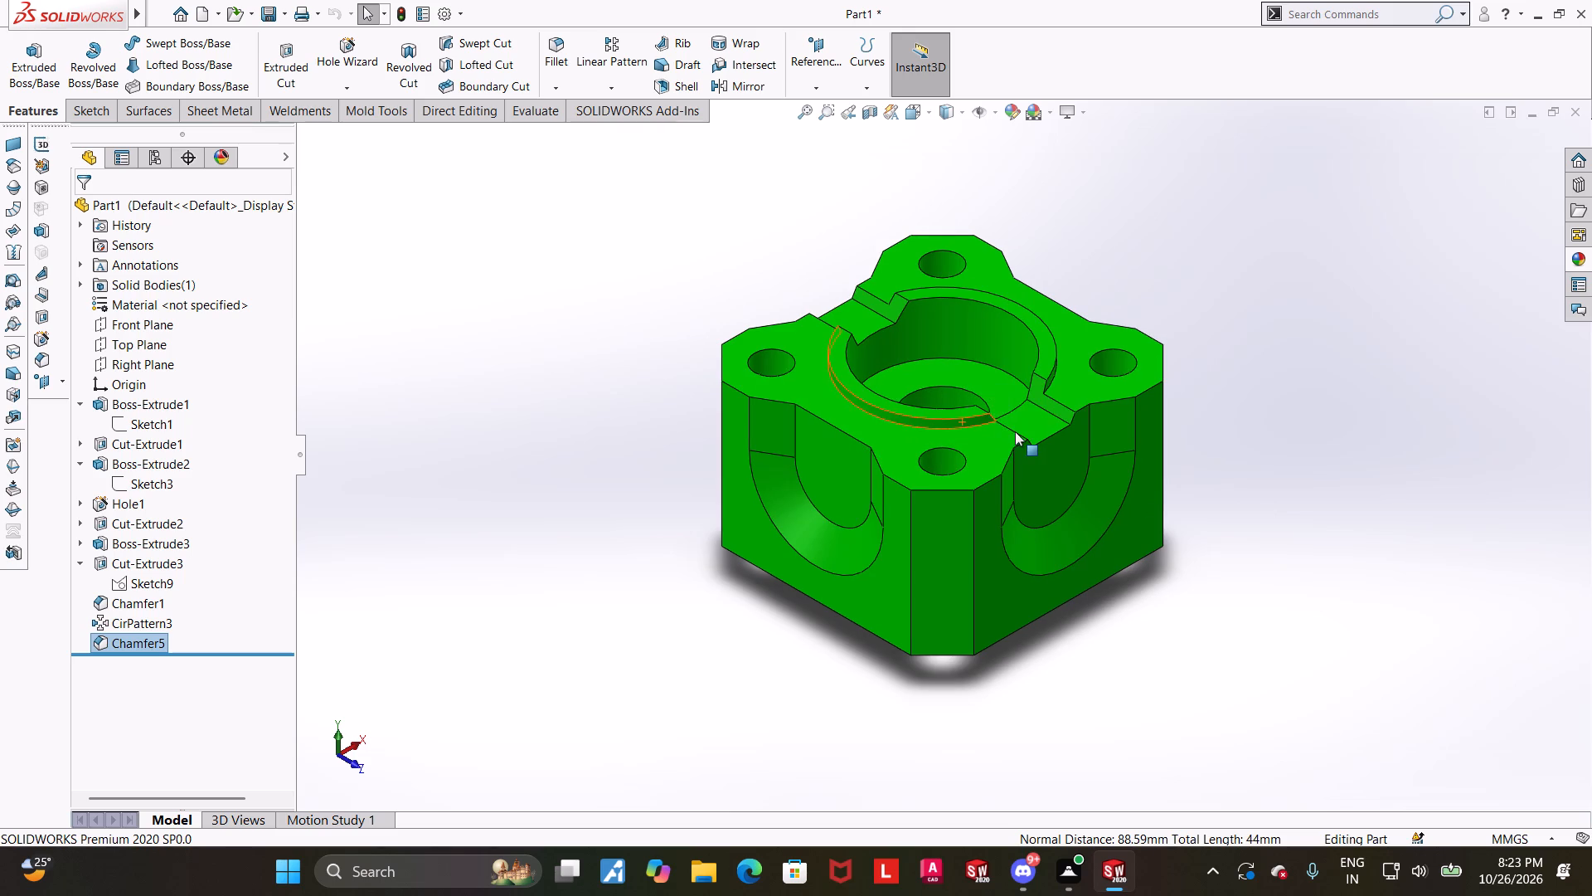
Delete the original single recess's separate chamfer feature.
{"action": "right_click", "coordinate": [126, 604]}
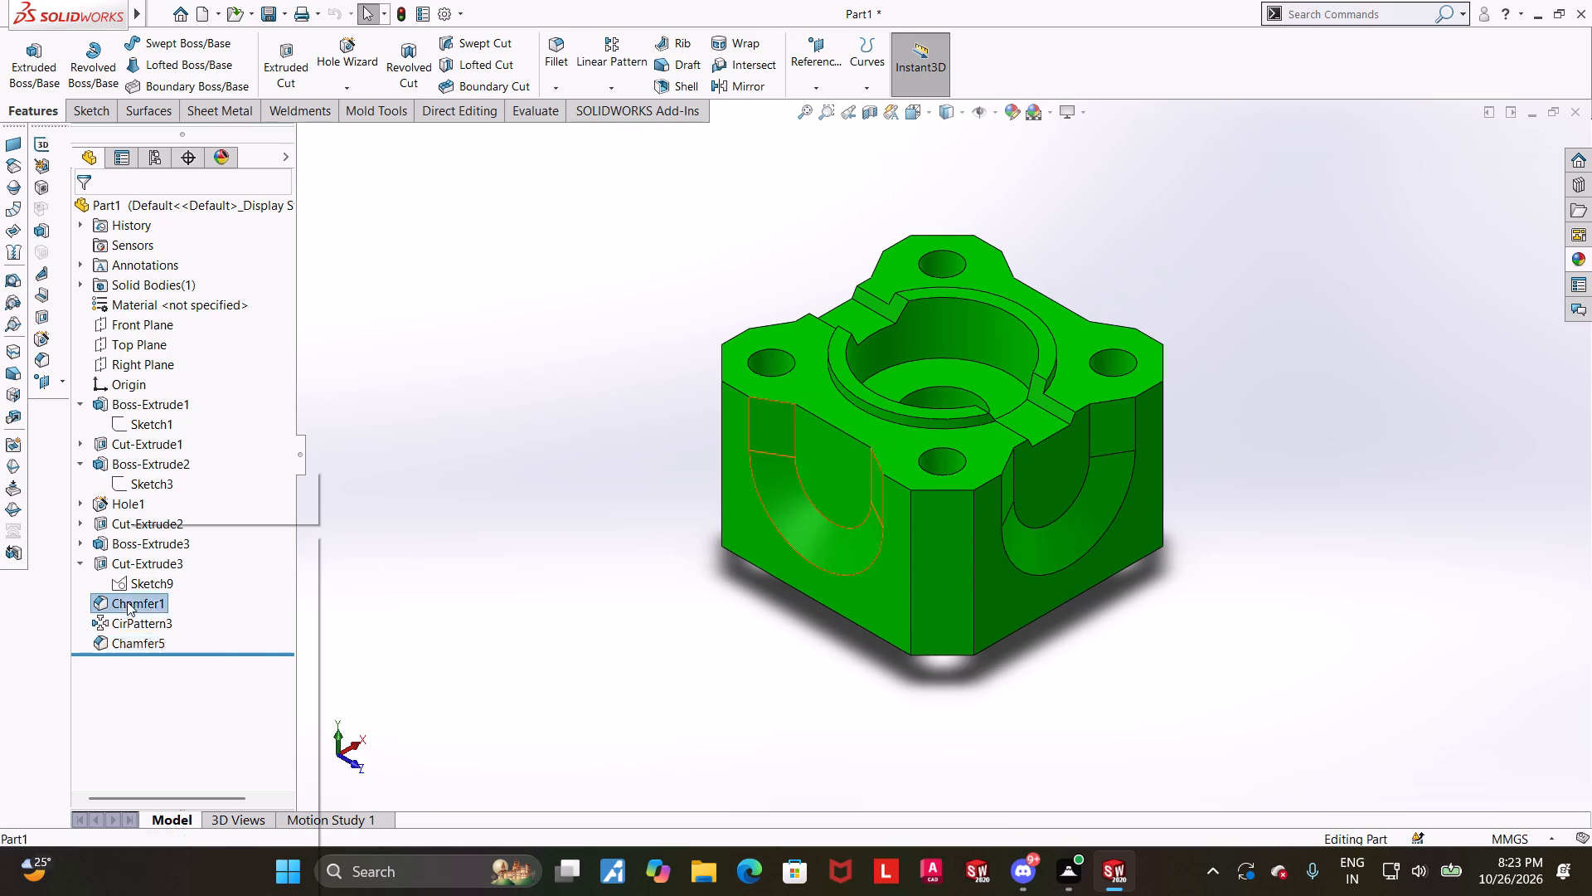
{"action": "left_click", "coordinate": [180, 641]}
{"action": "right_click", "coordinate": [144, 627]}
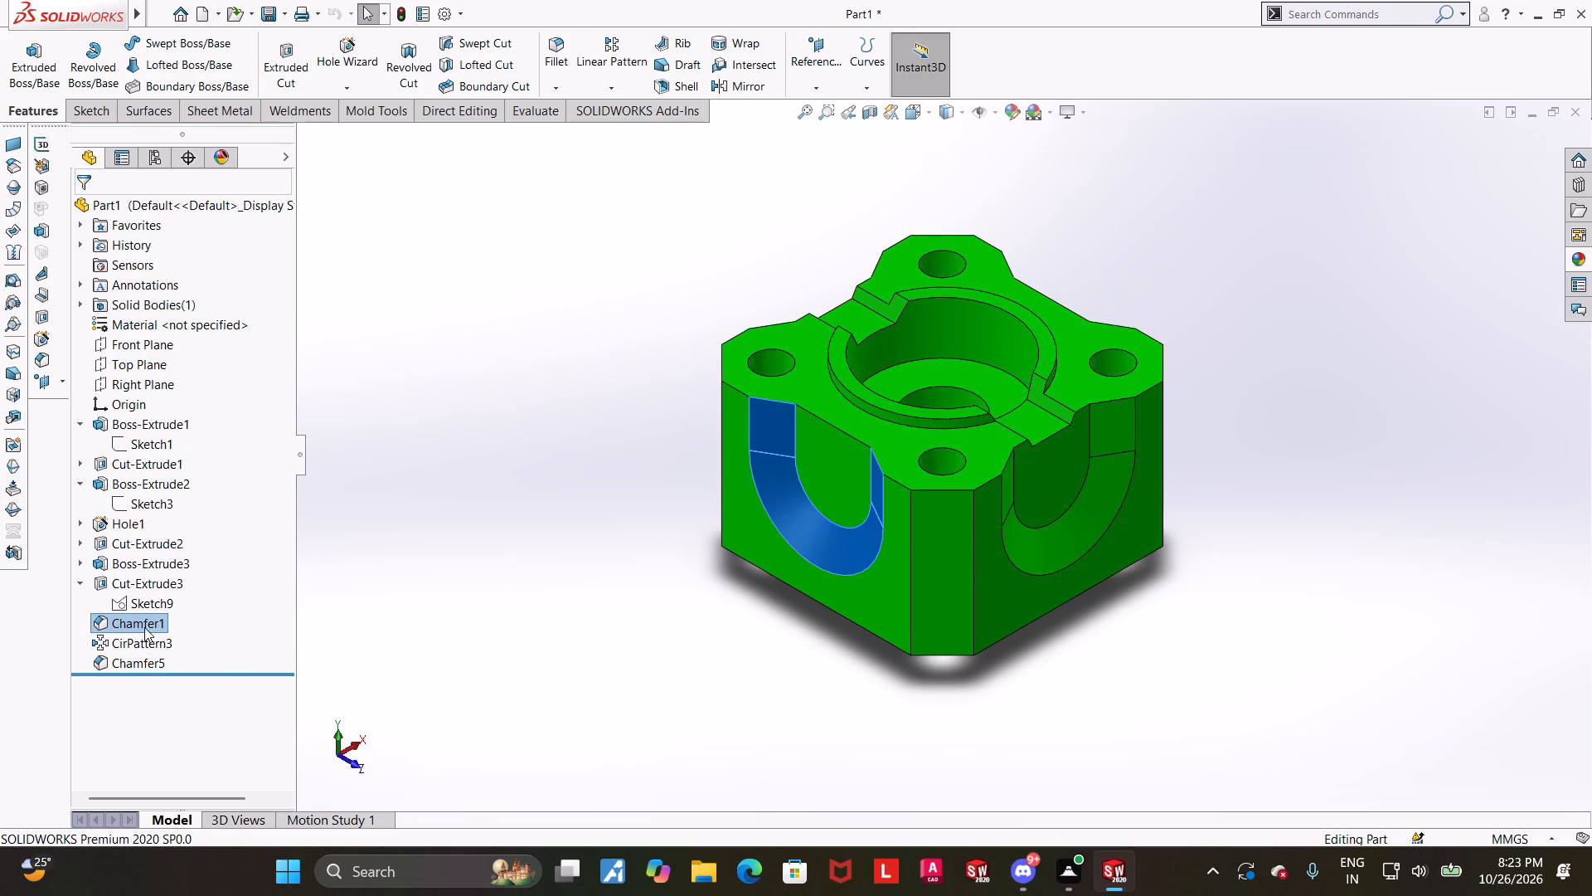
{"action": "left_click", "coordinate": [181, 631]}
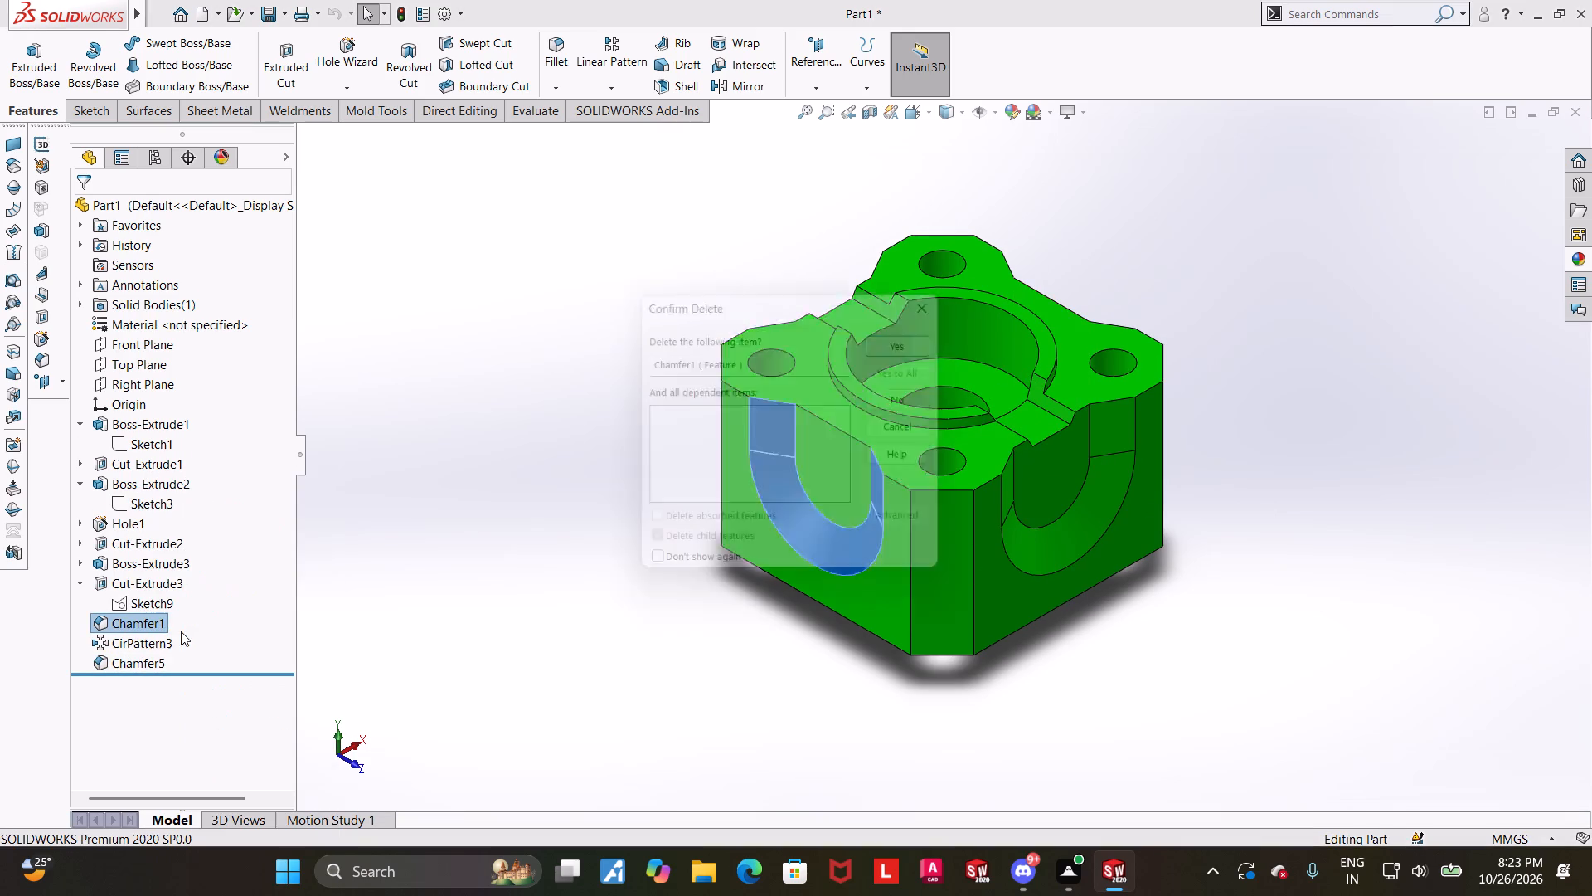
{"action": "left_click", "coordinate": [918, 327]}
{"action": "left_click", "coordinate": [490, 452]}
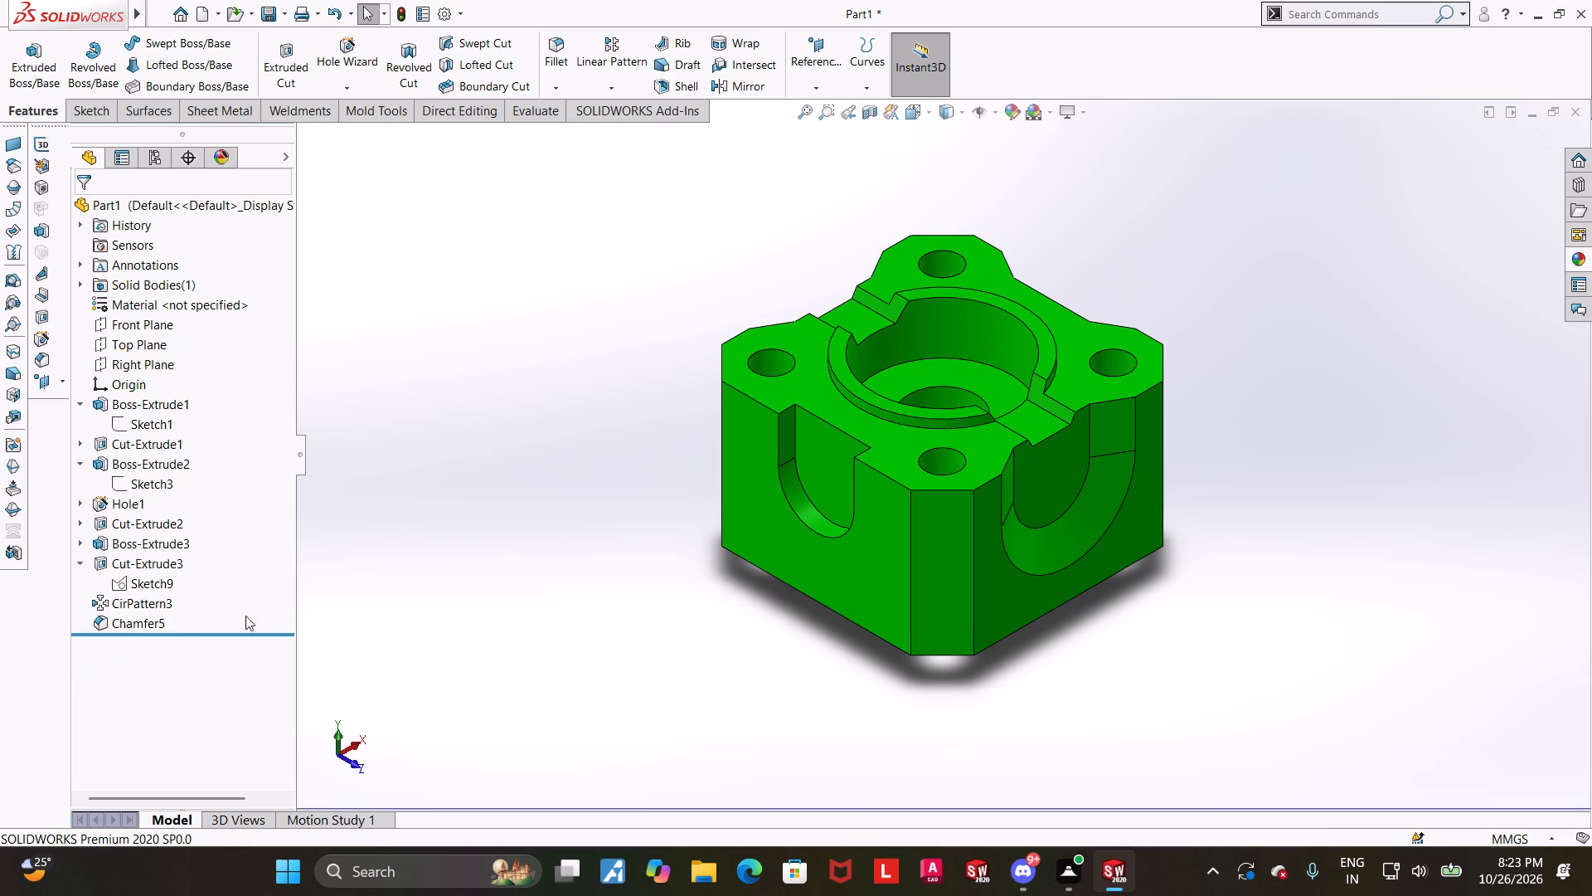
Add the original recess's outer straight edge to the remaining 8 mm, 60° chamfer as its fourth edge.
{"action": "left_click", "coordinate": [137, 619]}
{"action": "left_click", "coordinate": [159, 577]}
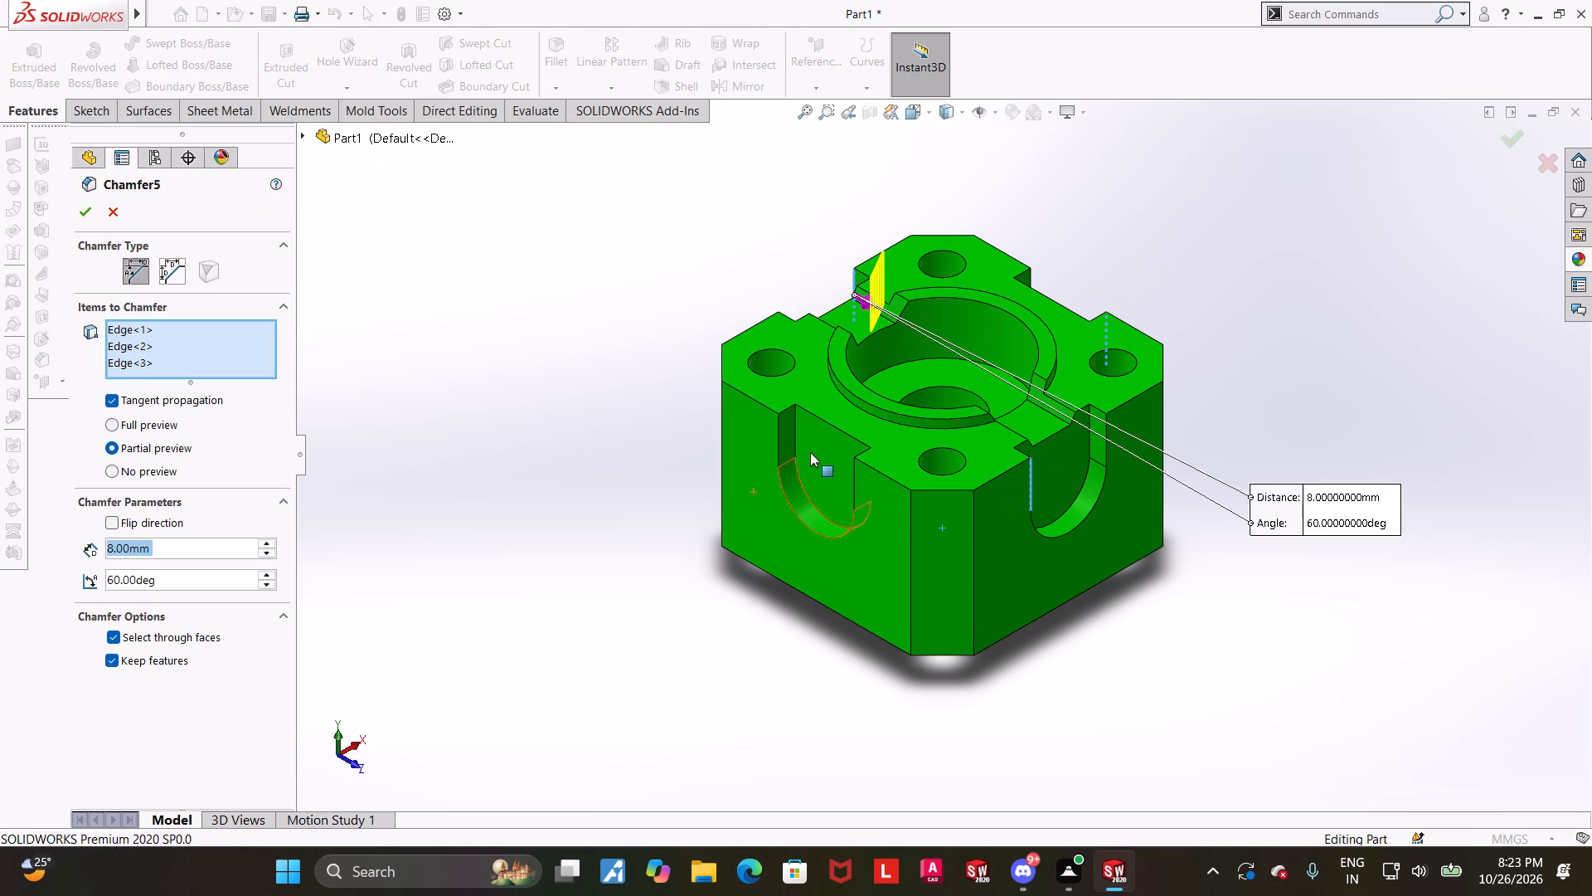
{"action": "left_click", "coordinate": [779, 447]}
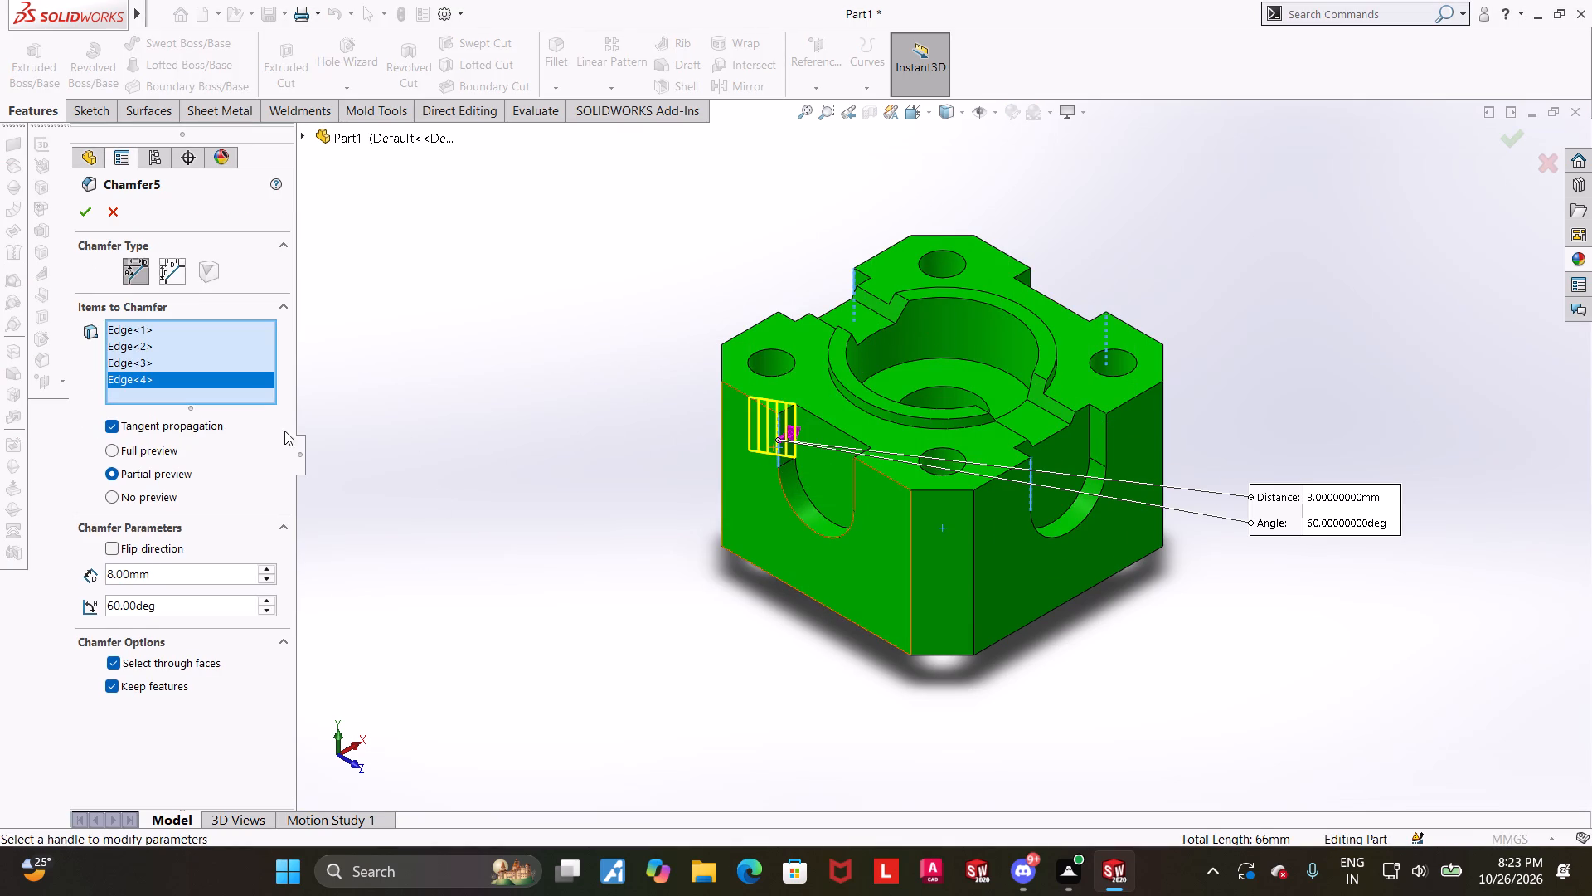
{"action": "left_click", "coordinate": [90, 212]}
{"action": "left_click", "coordinate": [557, 478]}
Examine the four chamfered recesses from the side and in an isometric view.
{"action": "middle_click_drag", "start_coordinate": [1204, 493], "coordinate": [1257, 401]}
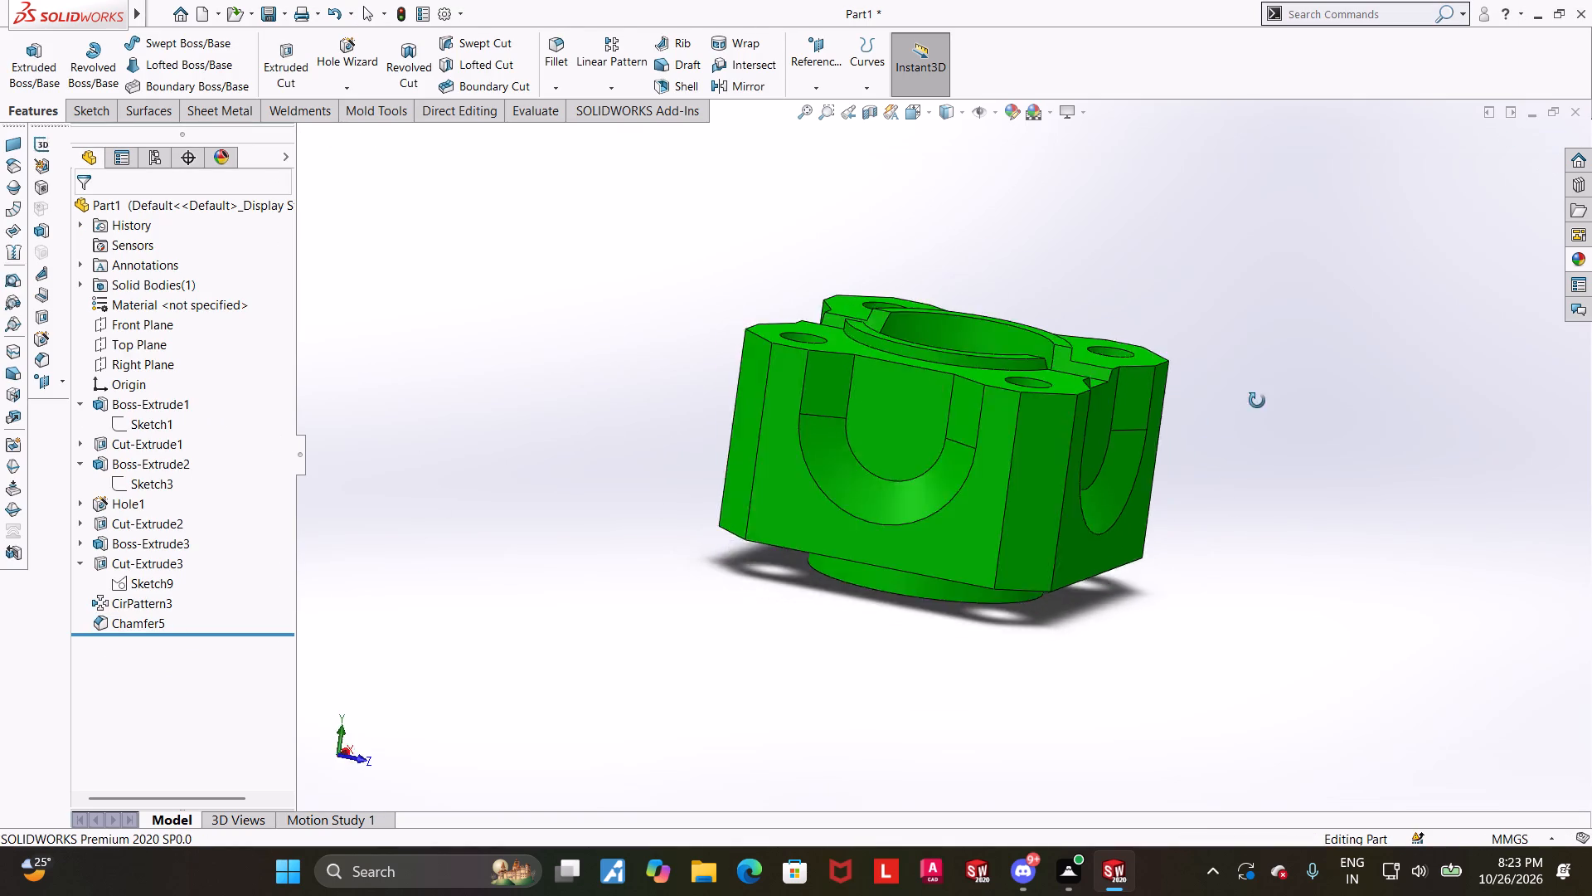
{"action": "middle_click_drag", "start_coordinate": [1257, 401], "coordinate": [1304, 416]}
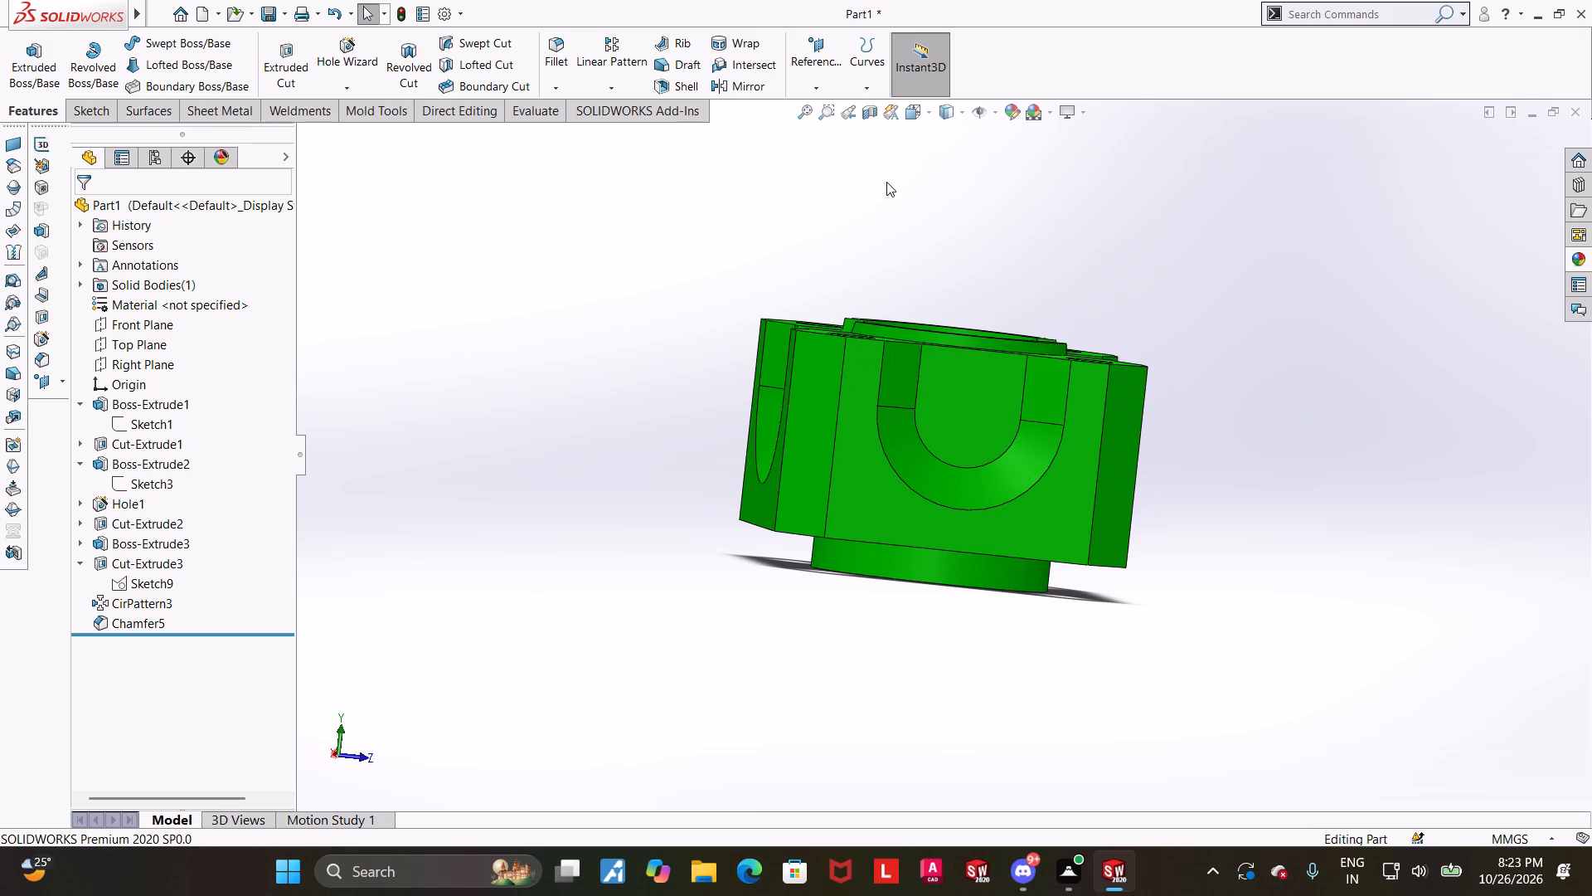
{"action": "left_click", "coordinate": [910, 113]}
{"action": "left_click", "coordinate": [915, 431]}
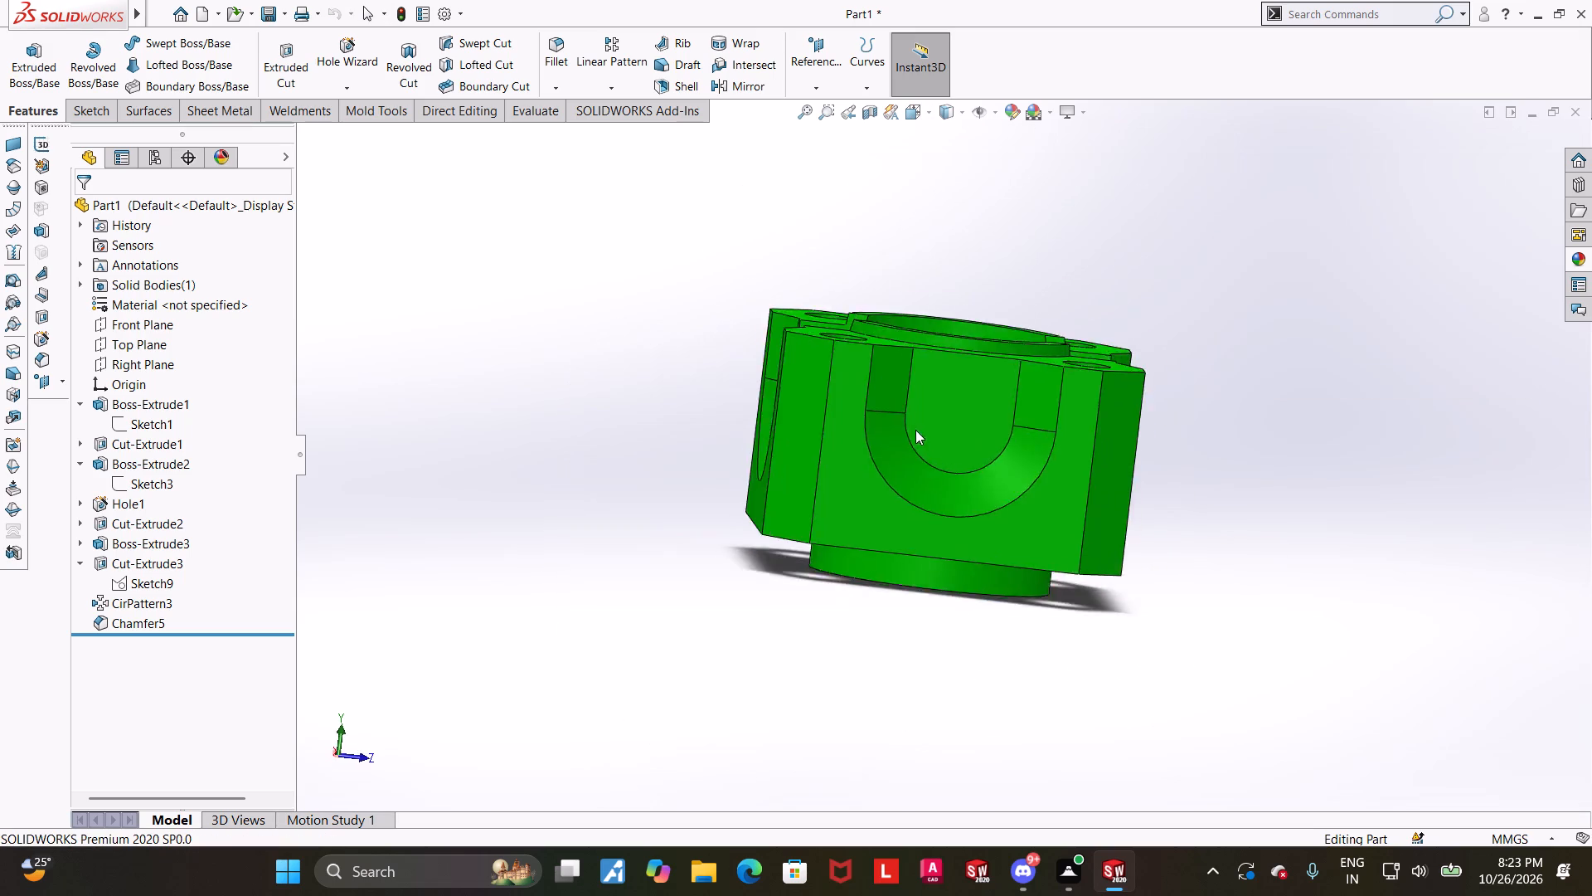
{"action": "left_click", "coordinate": [76, 562]}
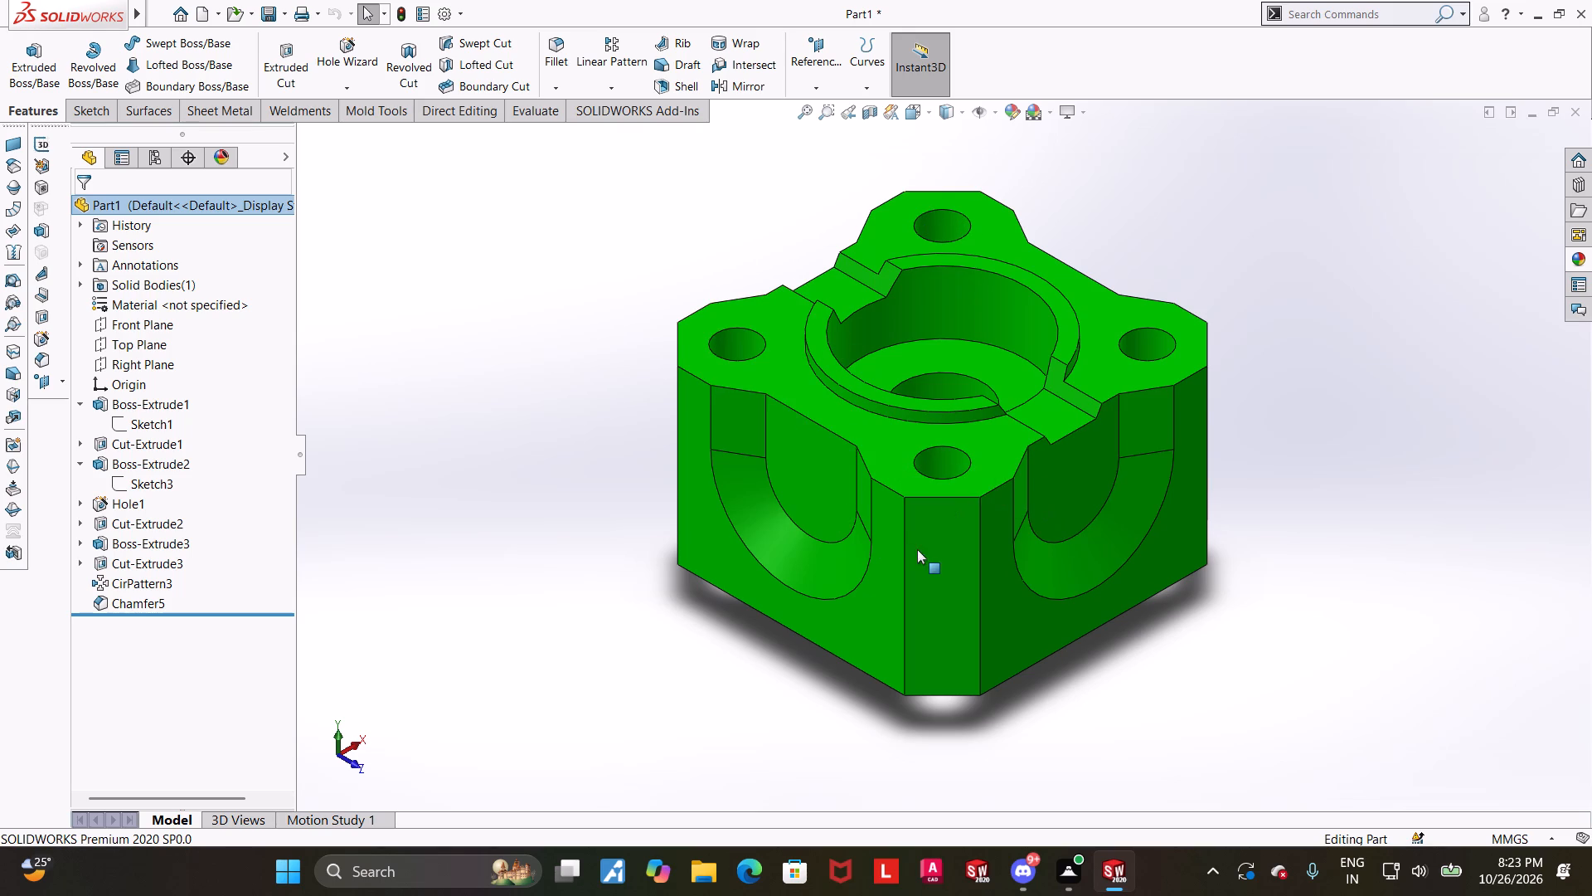
{"action": "scroll", "coordinate": [917, 549], "scroll_direction": "up", "scroll_amount": 1}
{"action": "scroll", "coordinate": [852, 489], "scroll_direction": "down", "scroll_amount": 1}
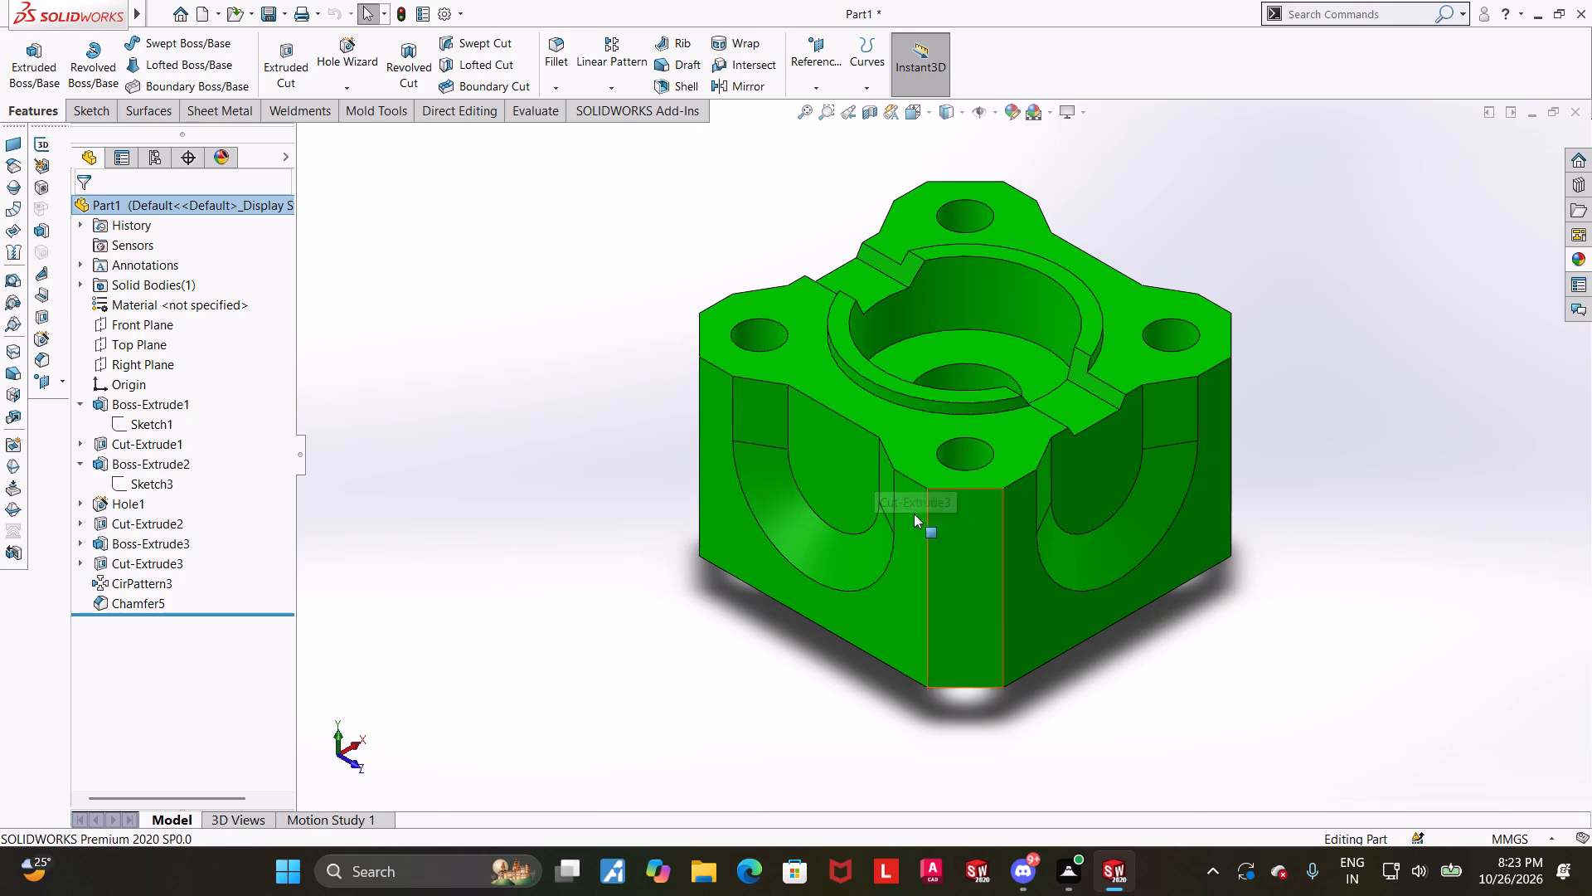
{"action": "scroll", "coordinate": [1155, 475], "scroll_direction": "up", "scroll_amount": 1}
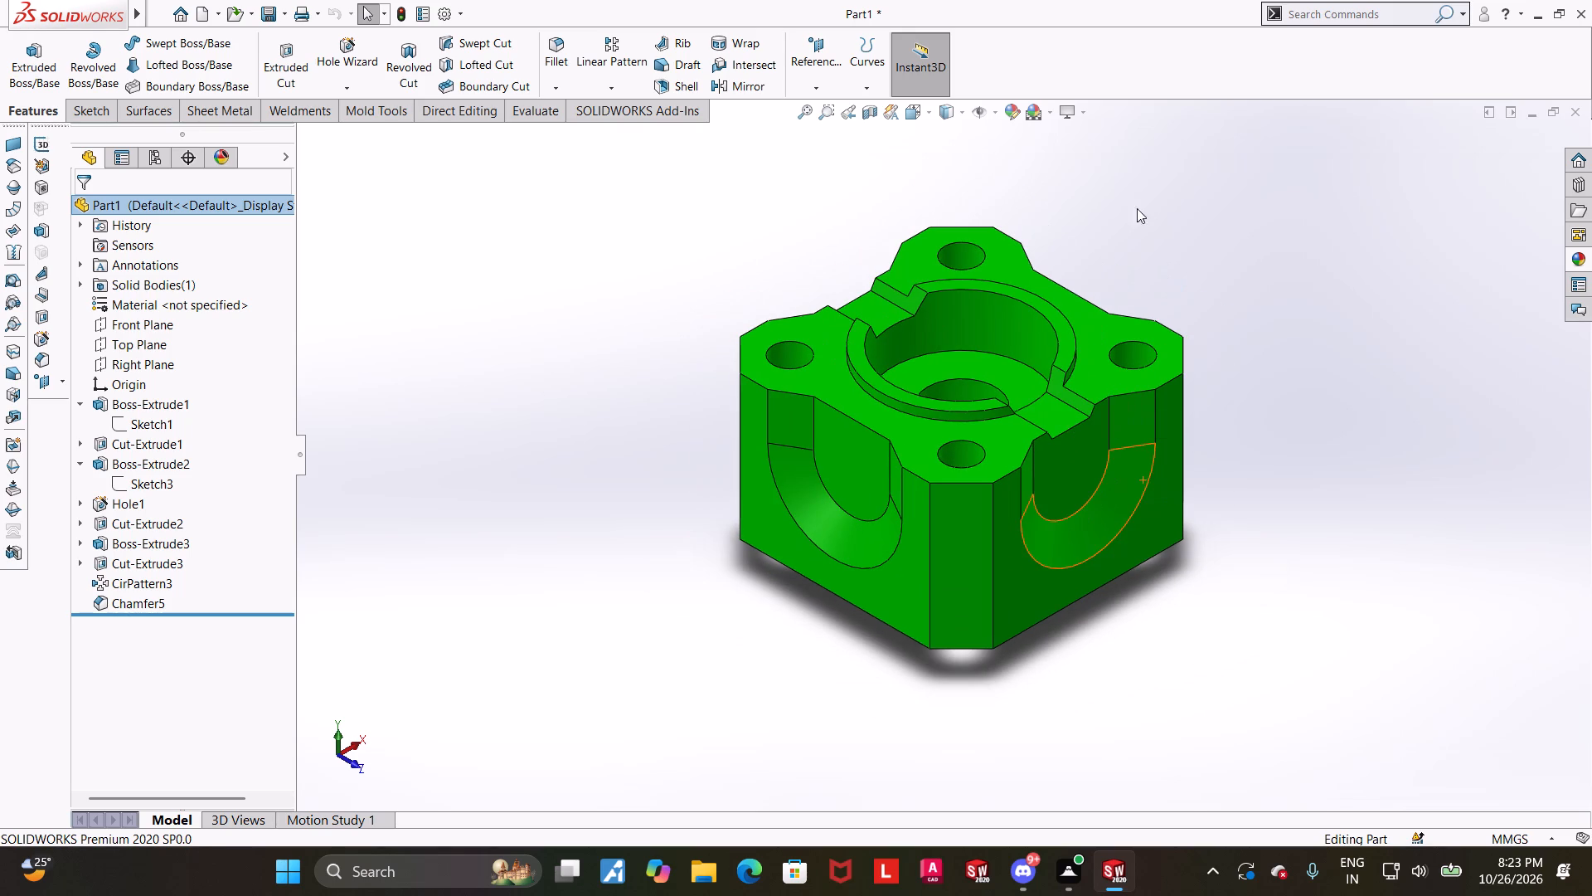
Show the part from the top with hidden lines visible and examine its internal edges from other angles.
{"action": "left_click", "coordinate": [917, 113]}
{"action": "left_click", "coordinate": [781, 398]}
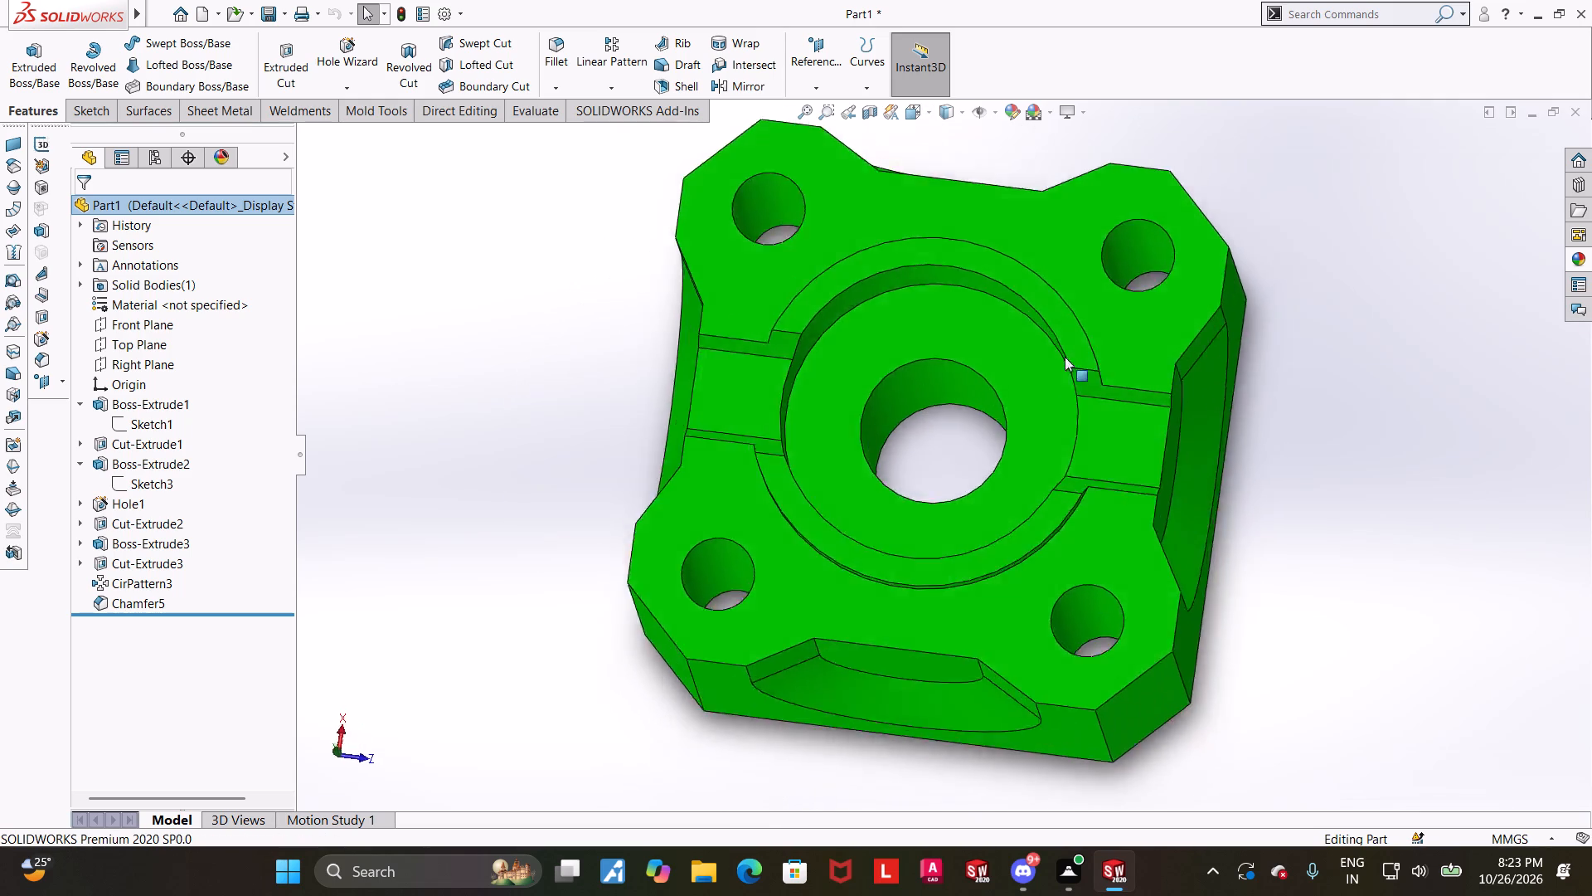
{"action": "left_click", "coordinate": [955, 109]}
{"action": "left_click", "coordinate": [950, 199]}
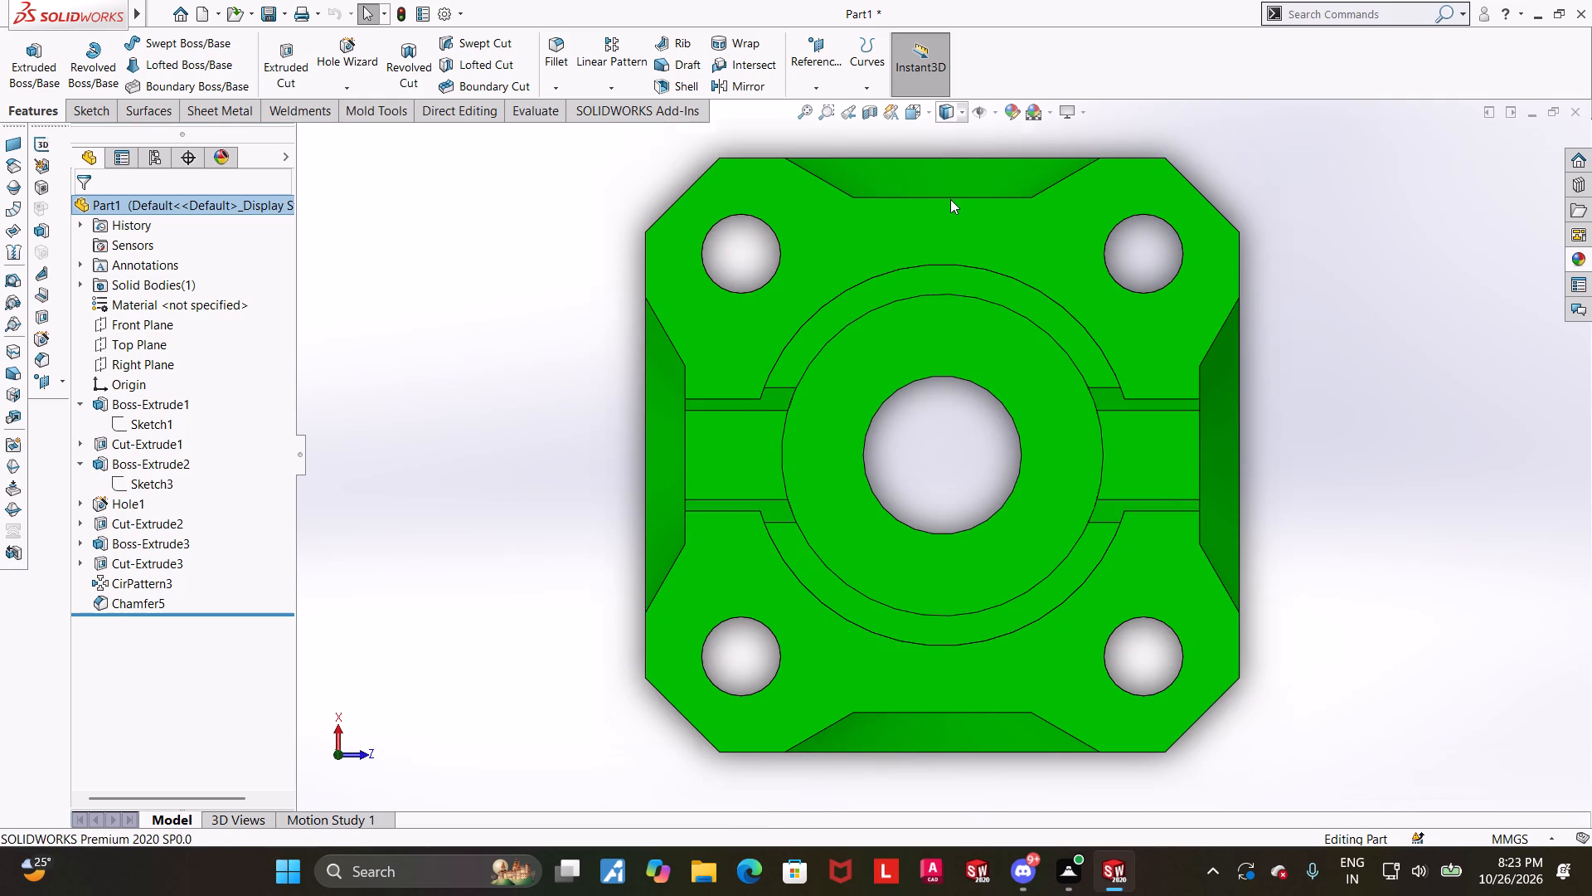
{"action": "left_click", "coordinate": [1412, 401]}
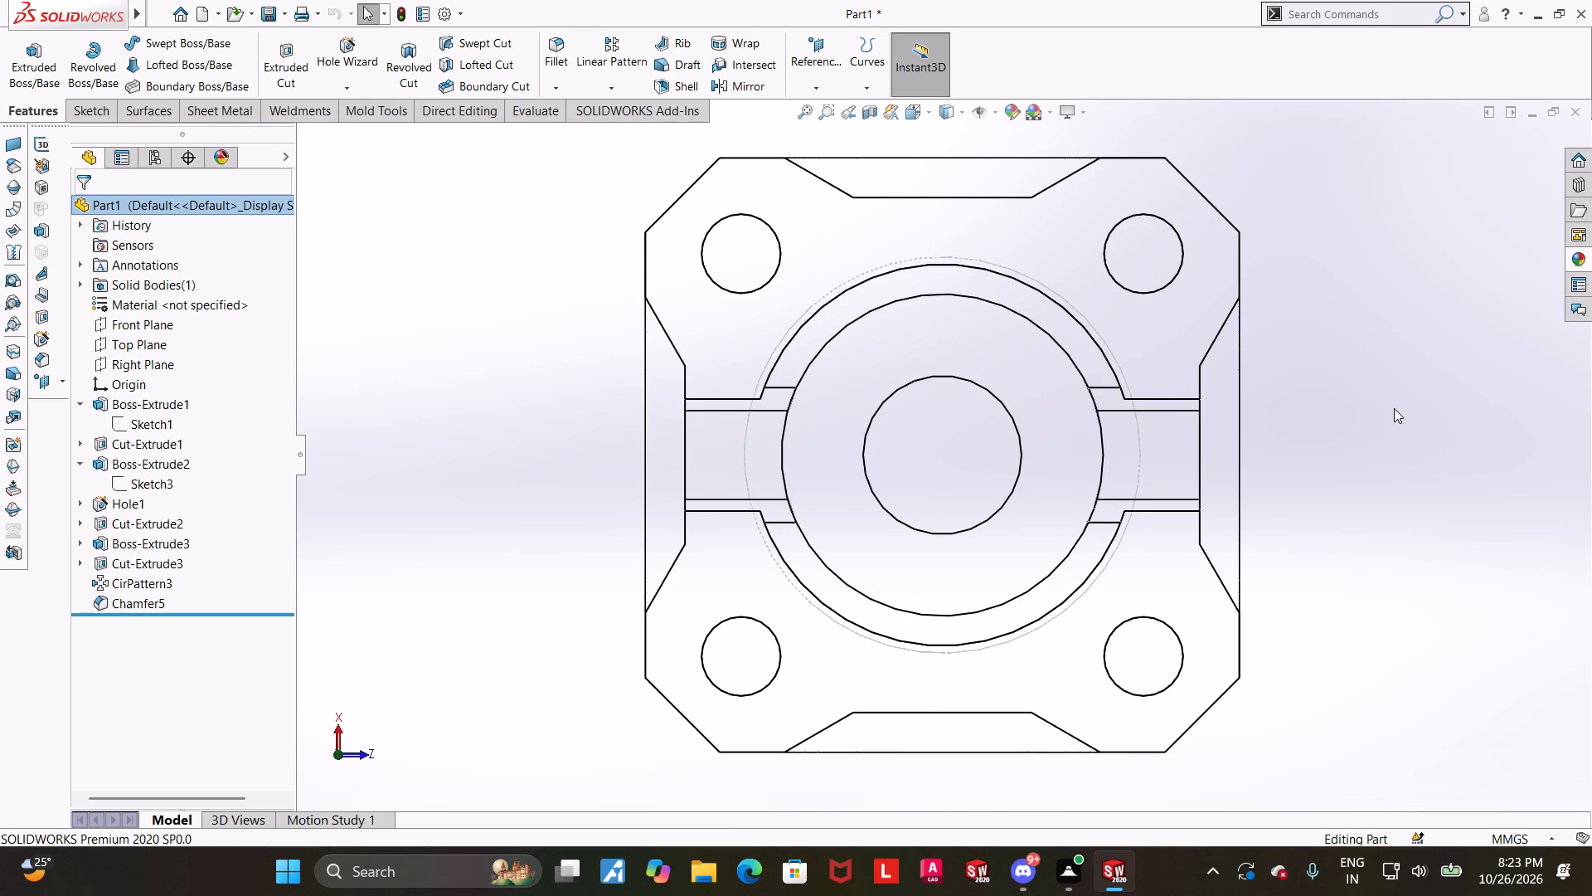
{"action": "scroll", "coordinate": [1313, 446], "scroll_direction": "up", "scroll_amount": 1}
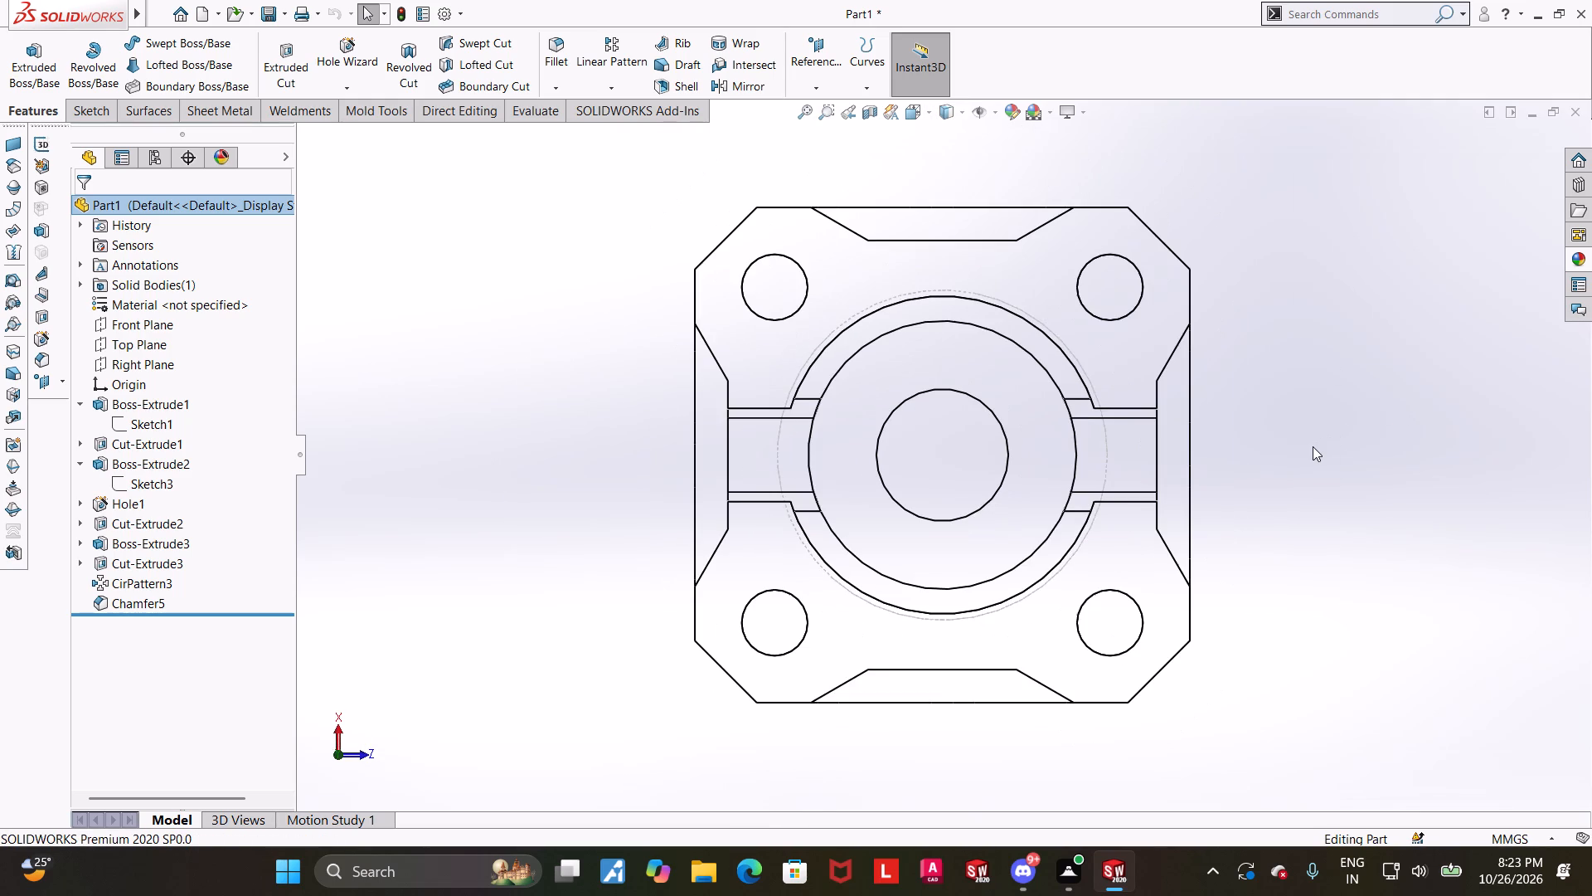
{"action": "scroll", "coordinate": [1158, 441], "scroll_direction": "down", "scroll_amount": 1}
{"action": "middle_click_drag", "start_coordinate": [1112, 556], "coordinate": [1133, 331]}
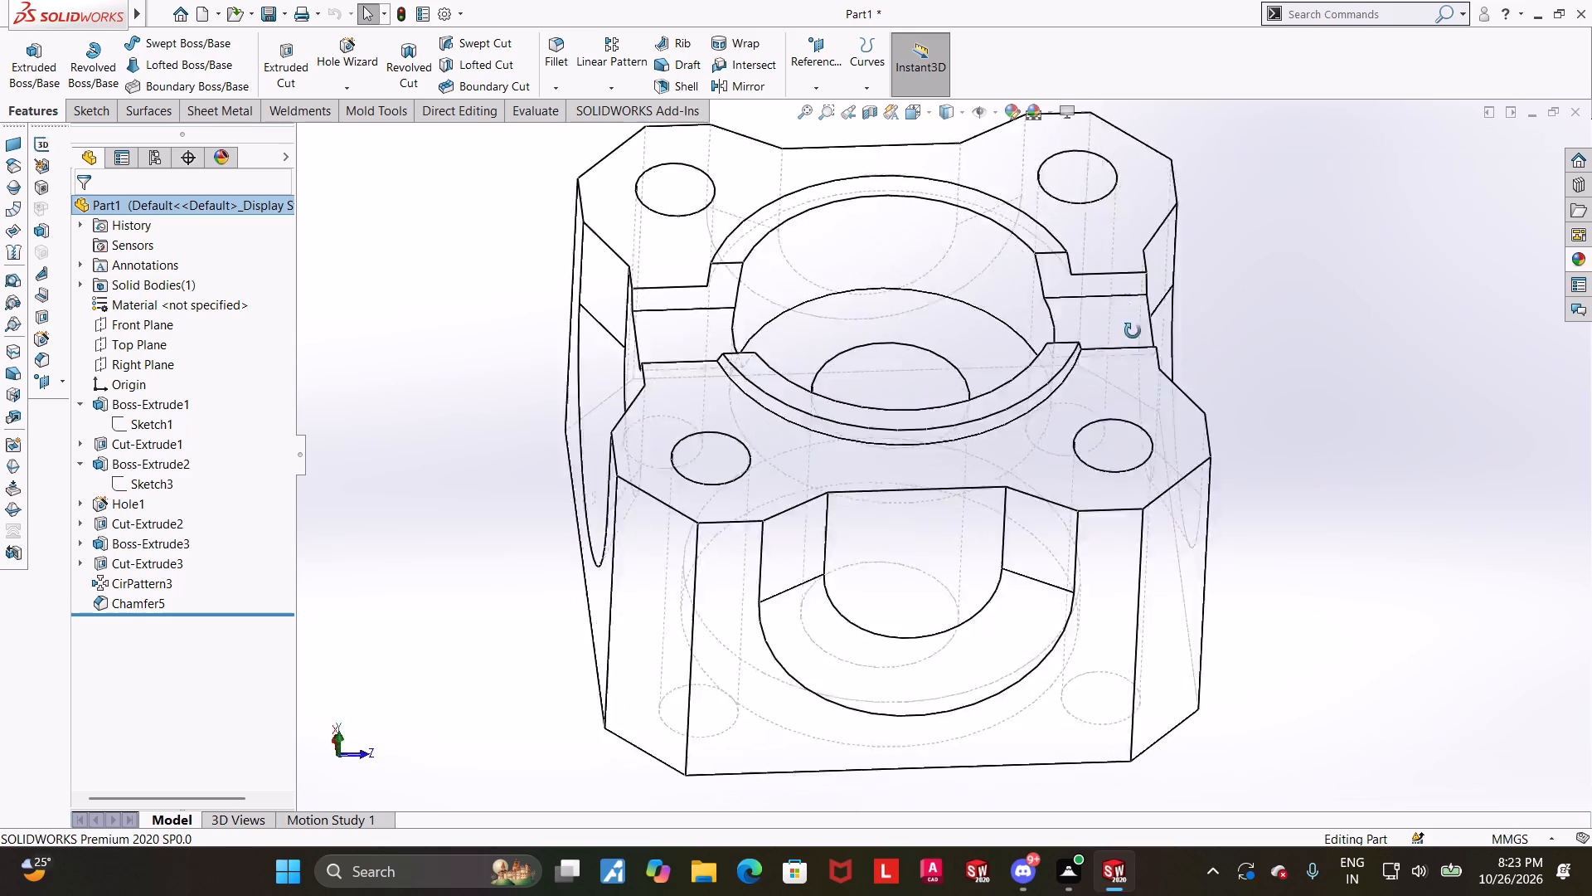
Examine the part's hidden edges in the top and back views.
{"action": "middle_click_drag", "start_coordinate": [1133, 331], "coordinate": [1271, 503]}
{"action": "left_click", "coordinate": [905, 114]}
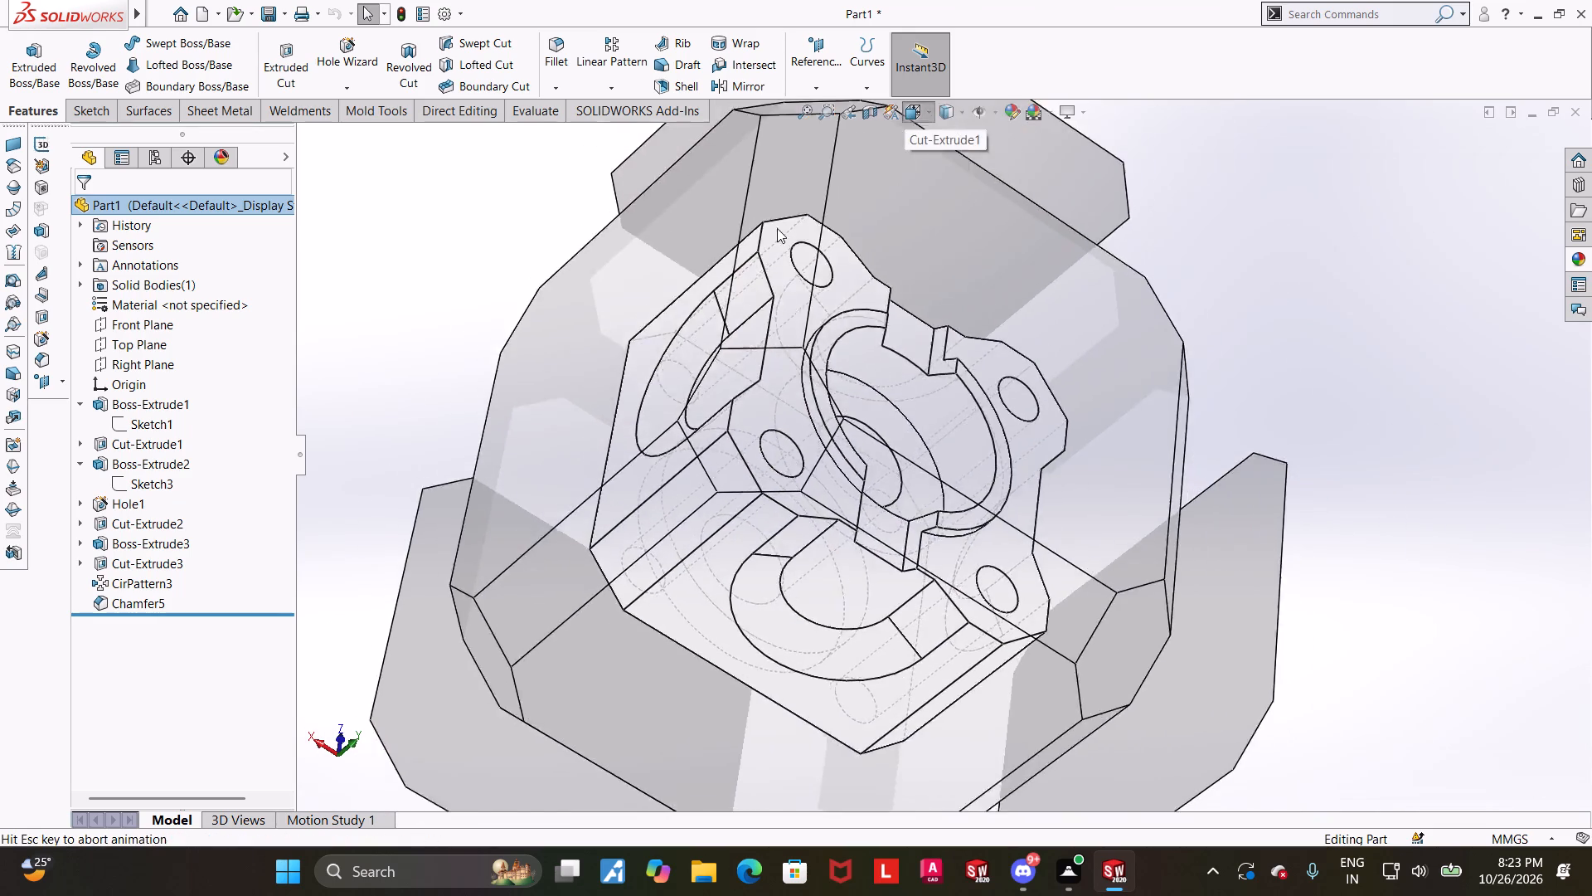
{"action": "left_click", "coordinate": [902, 440]}
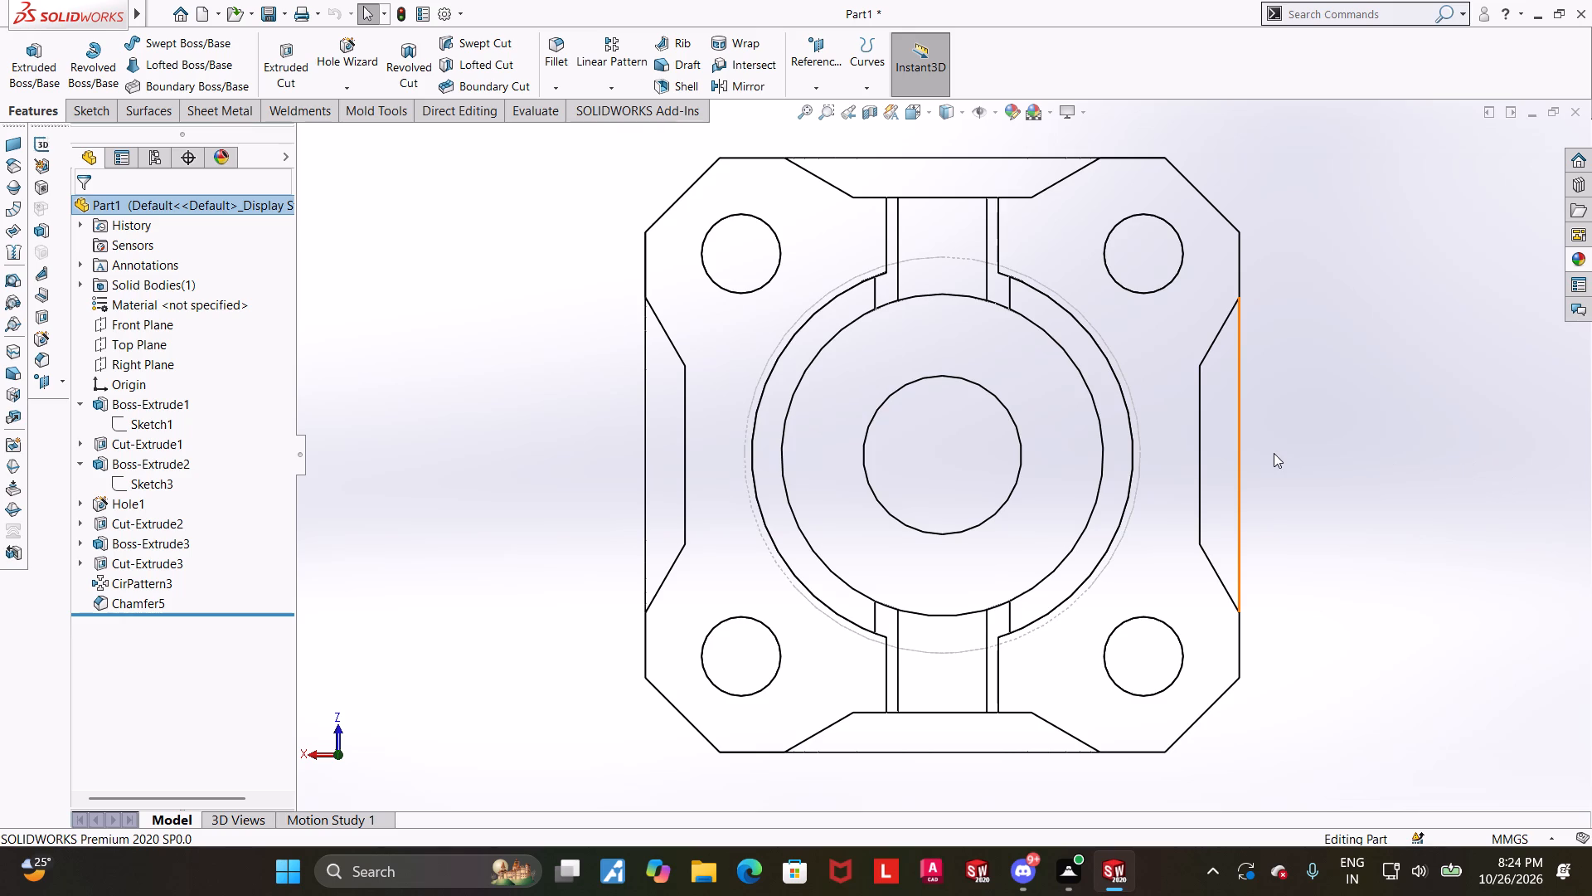
{"action": "scroll", "coordinate": [1002, 582], "scroll_direction": "up", "scroll_amount": 3}
{"action": "middle_click_drag", "start_coordinate": [1035, 666], "coordinate": [1036, 323]}
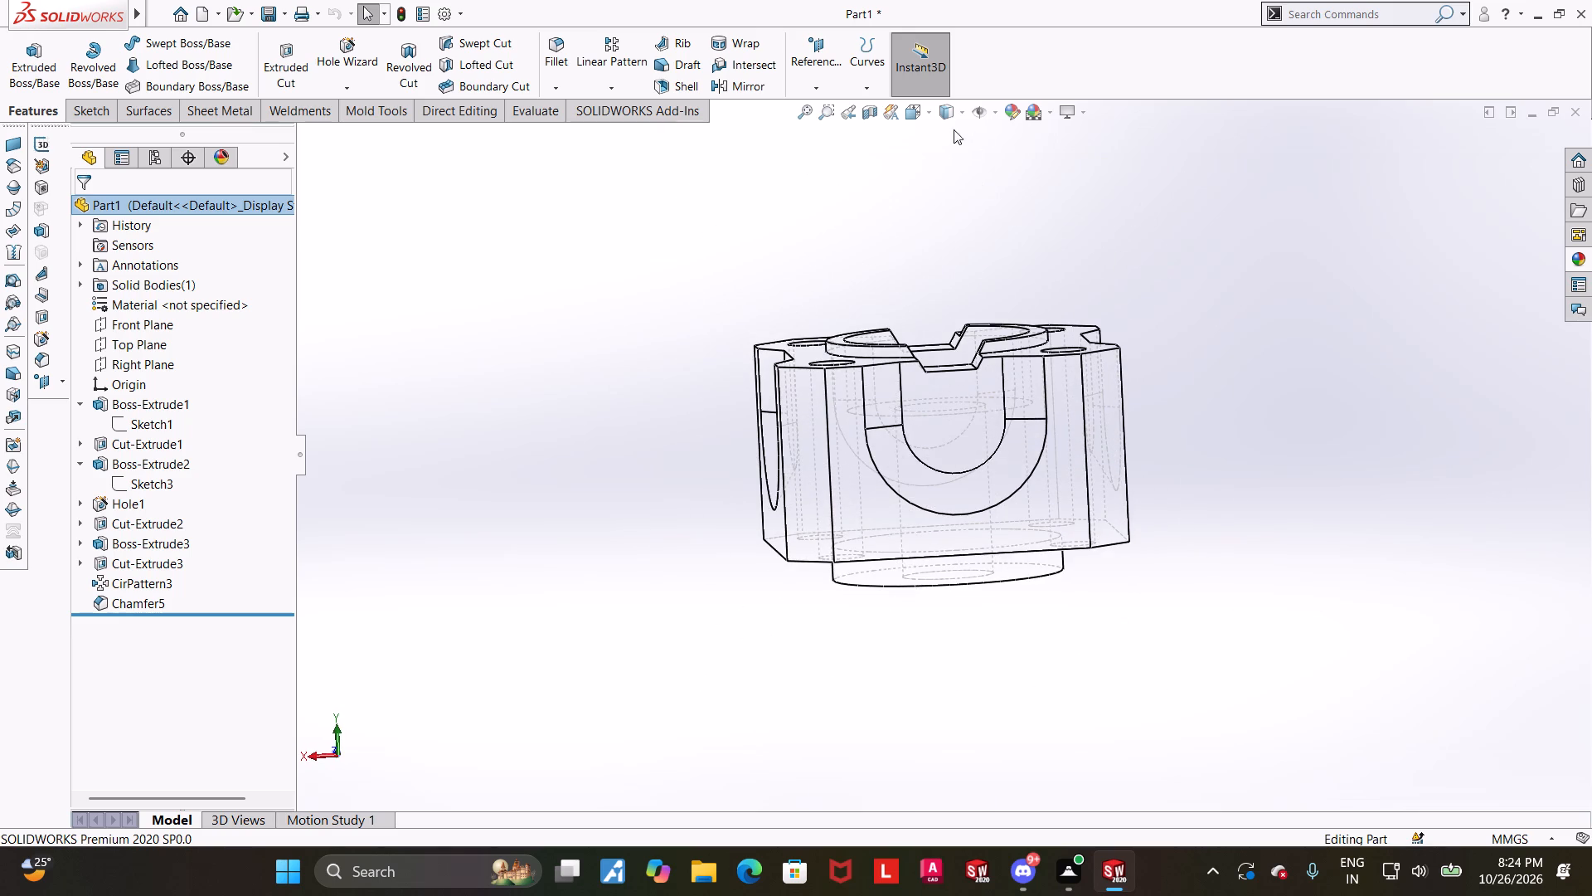
{"action": "left_click", "coordinate": [919, 117]}
{"action": "left_click", "coordinate": [732, 558]}
{"action": "scroll", "coordinate": [1317, 536], "scroll_direction": "up", "scroll_amount": 2}
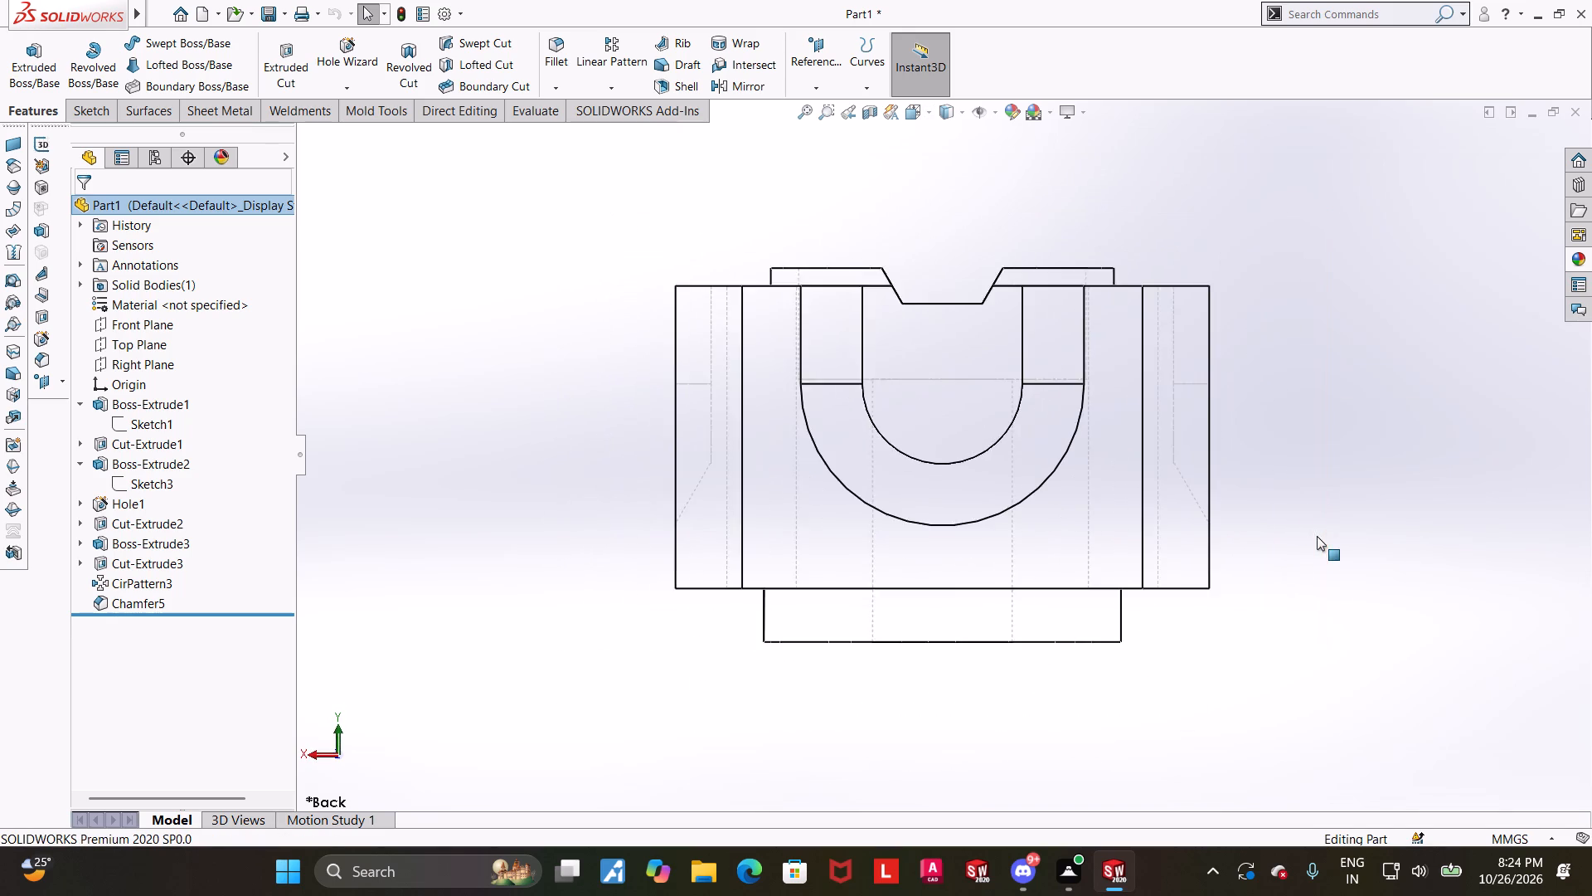
{"action": "scroll", "coordinate": [1317, 536], "scroll_direction": "up", "scroll_amount": 1}
{"action": "scroll", "coordinate": [1094, 340], "scroll_direction": "down", "scroll_amount": 2}
{"action": "scroll", "coordinate": [893, 382], "scroll_direction": "down", "scroll_amount": 1}
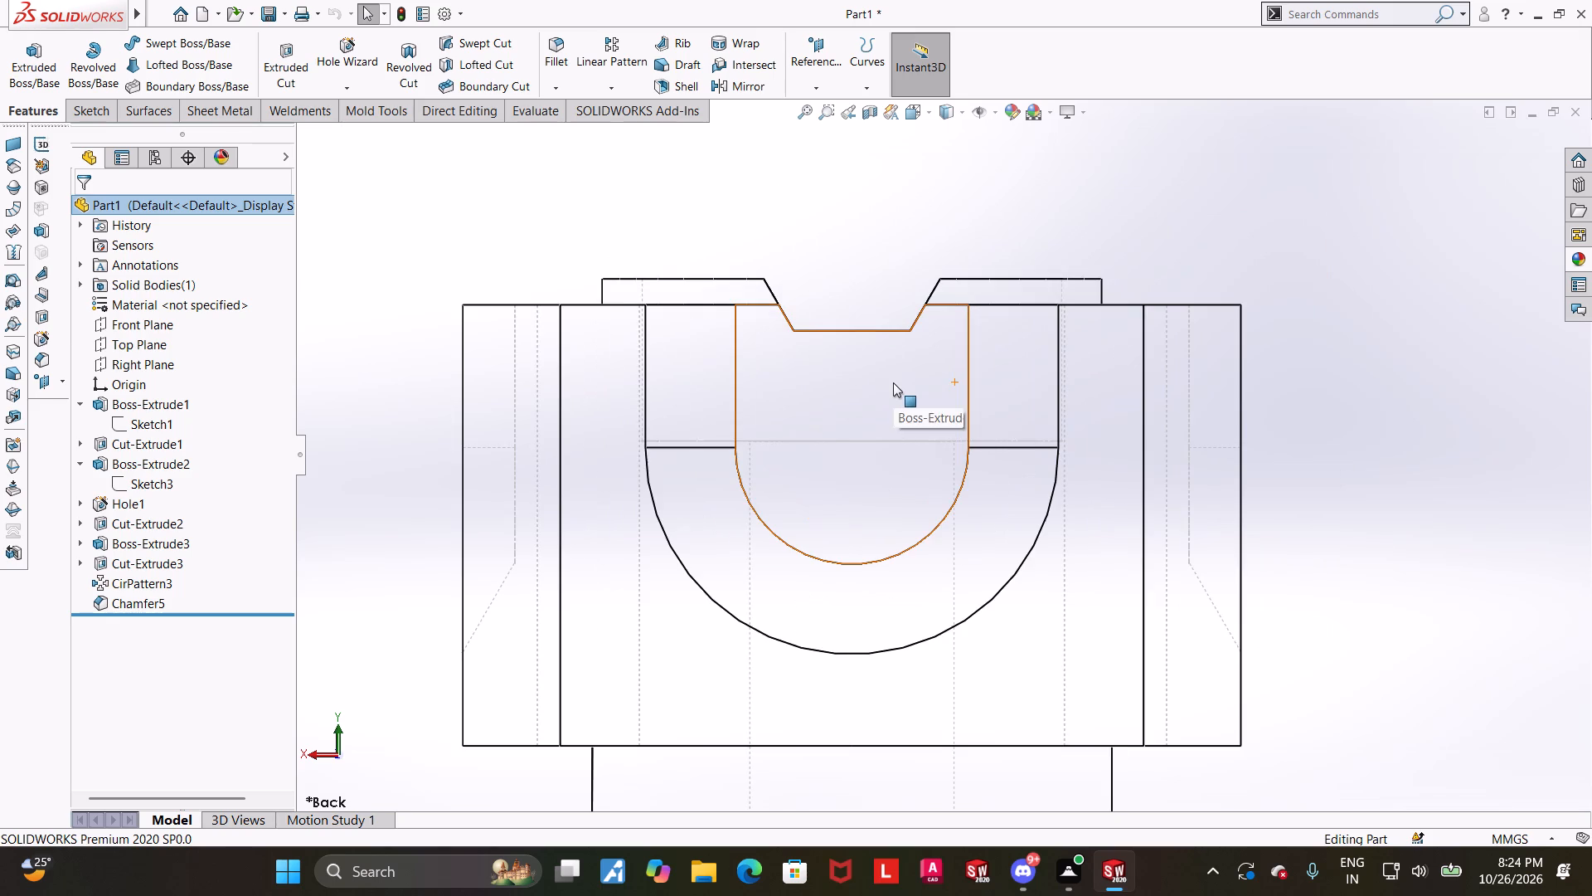
{"action": "left_click", "coordinate": [1425, 376]}
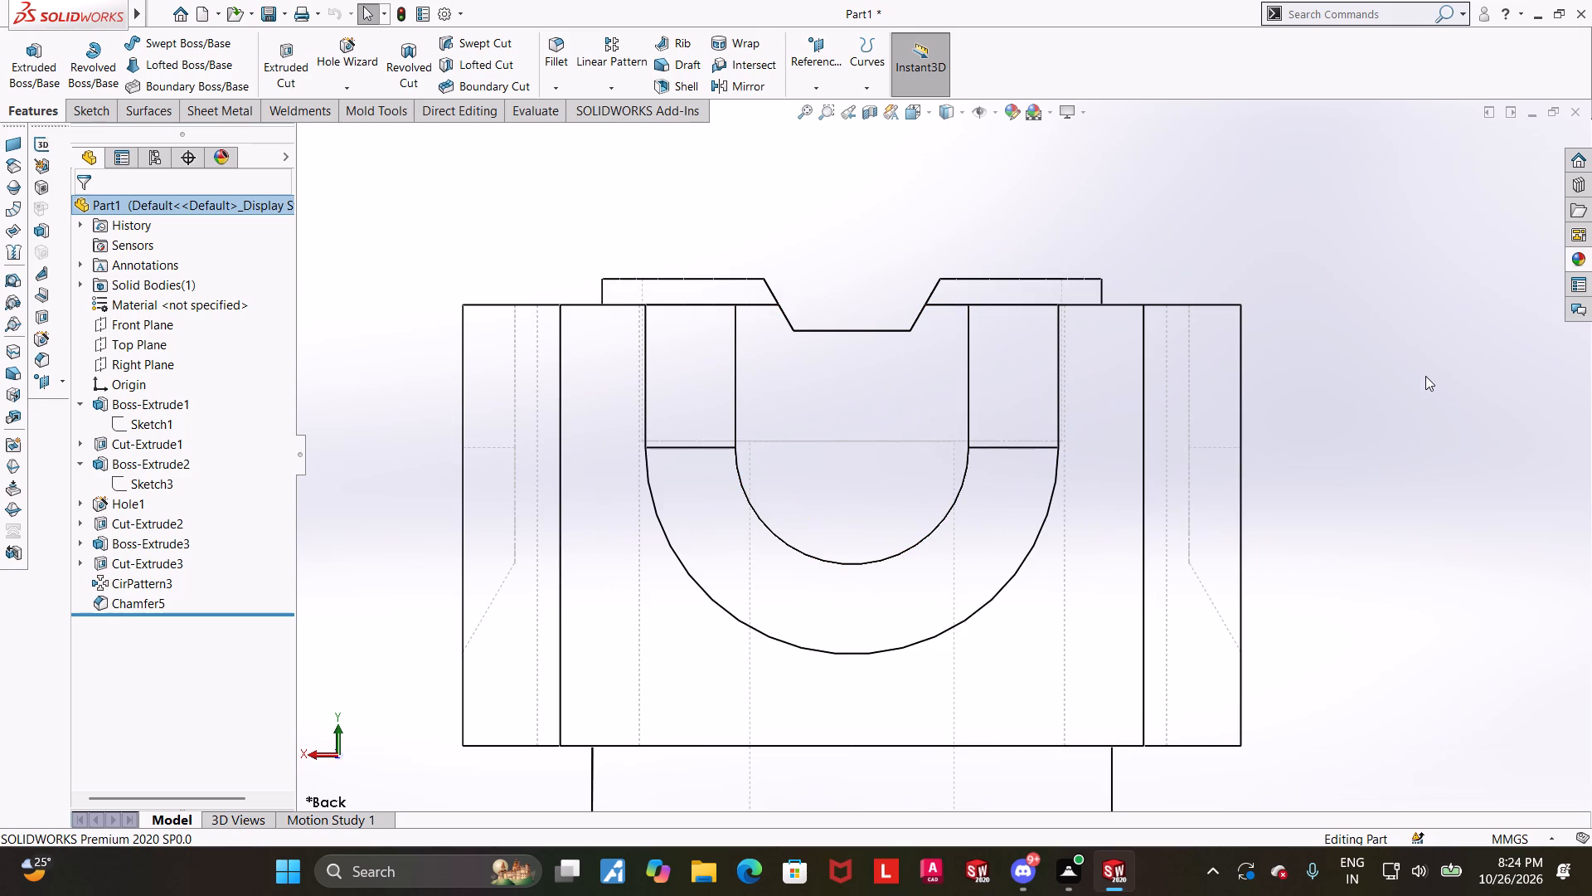
{"action": "scroll", "coordinate": [702, 337], "scroll_direction": "up", "scroll_amount": 1}
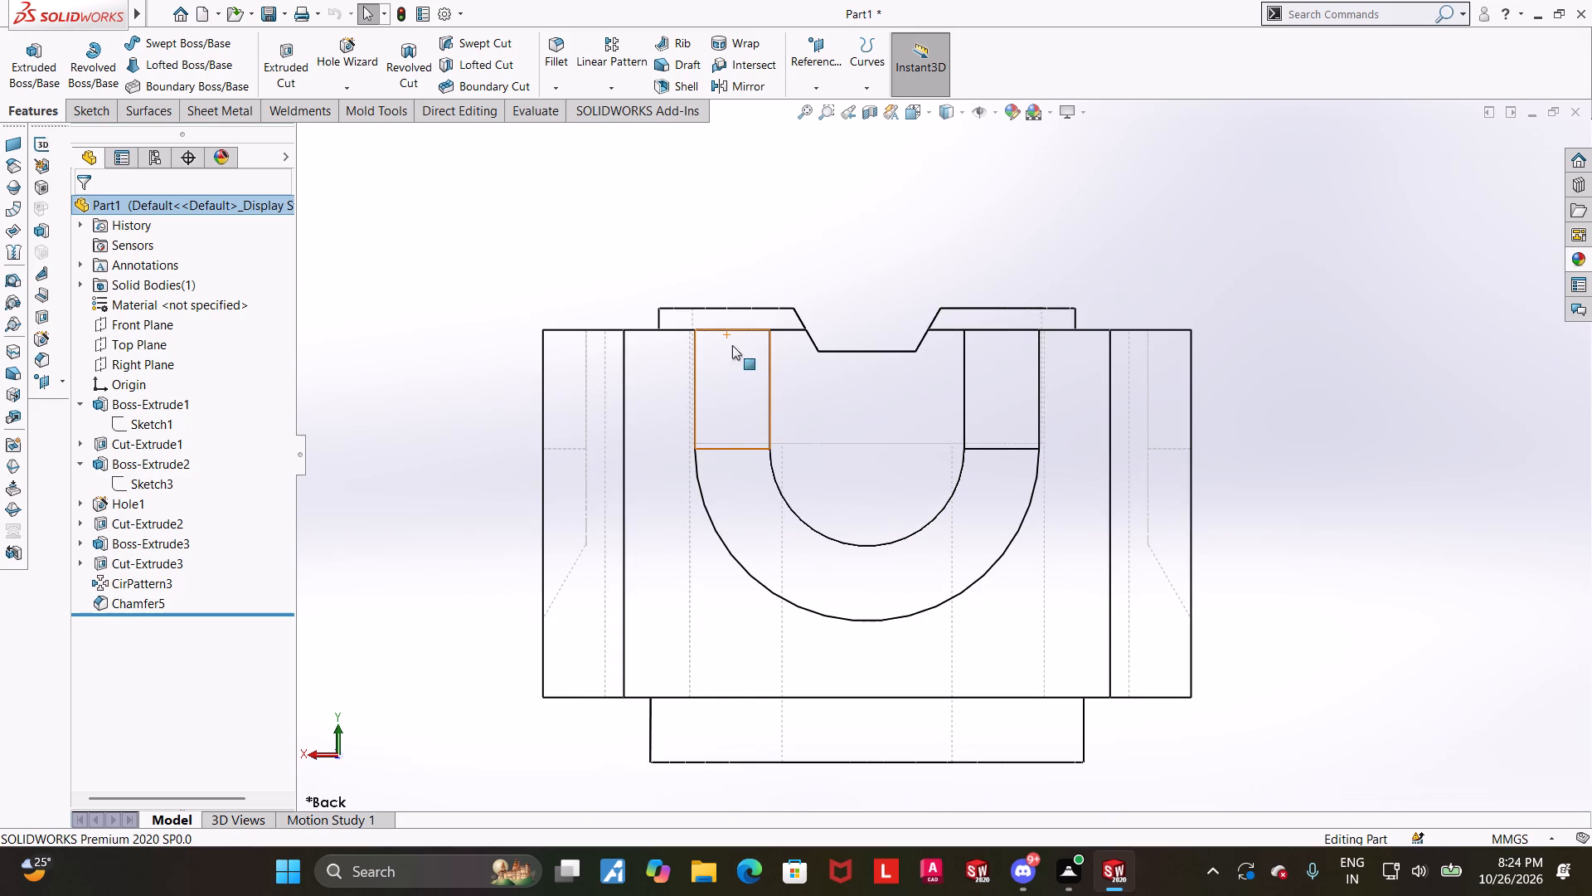
Cut a section view through the middle of the part and examine the internal profile from the back.
{"action": "left_click", "coordinate": [871, 119]}
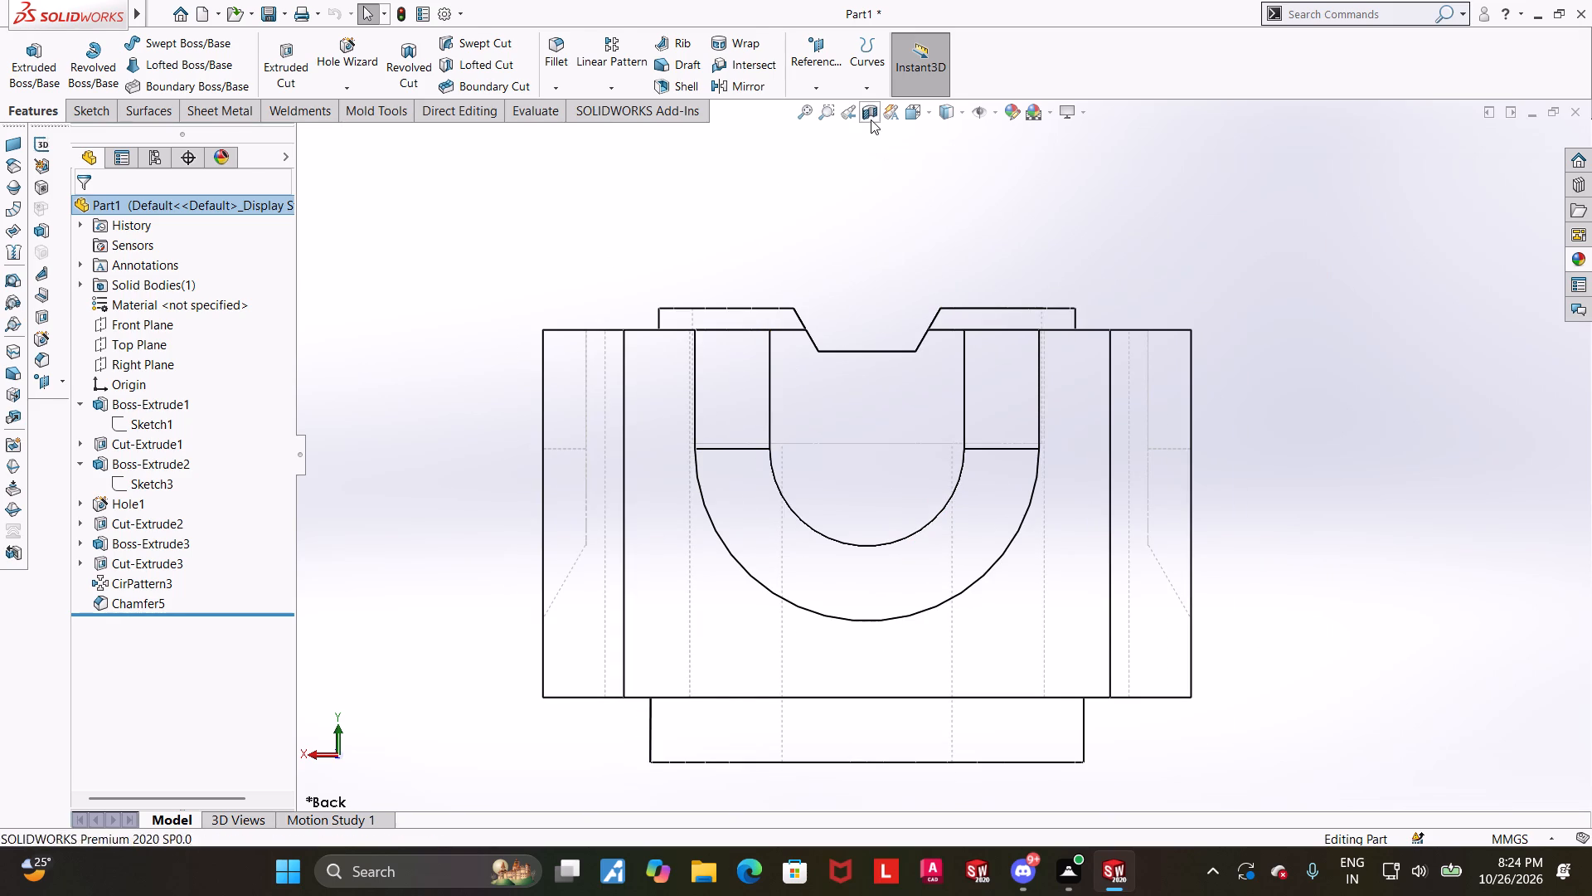
{"action": "left_click", "coordinate": [79, 205]}
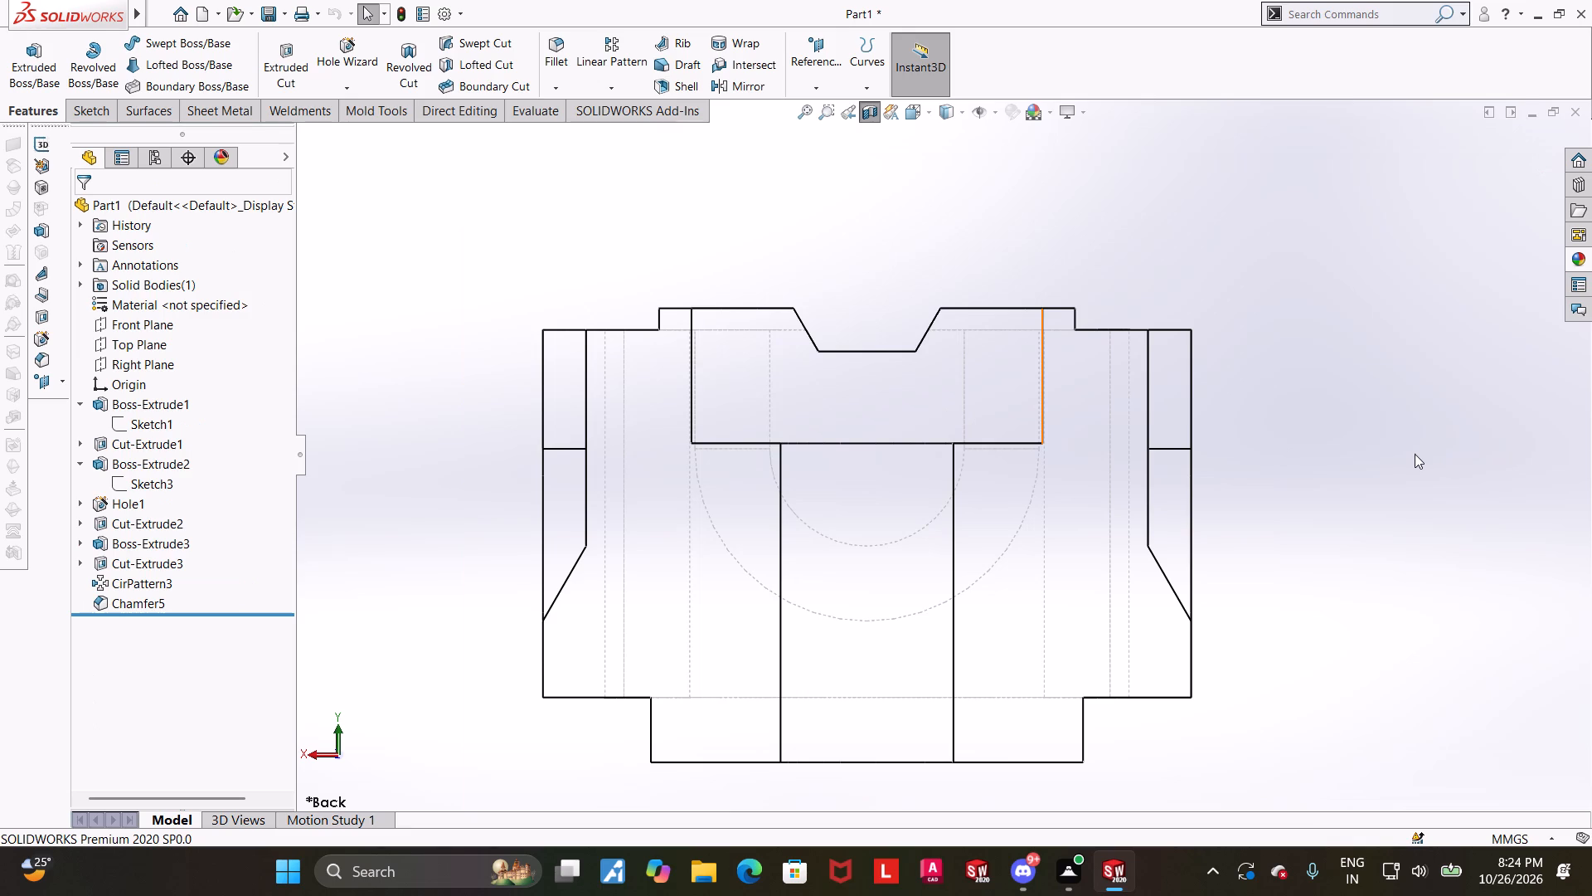
{"action": "left_click", "coordinate": [1415, 454]}
{"action": "middle_click_drag", "start_coordinate": [1303, 440], "coordinate": [1265, 500]}
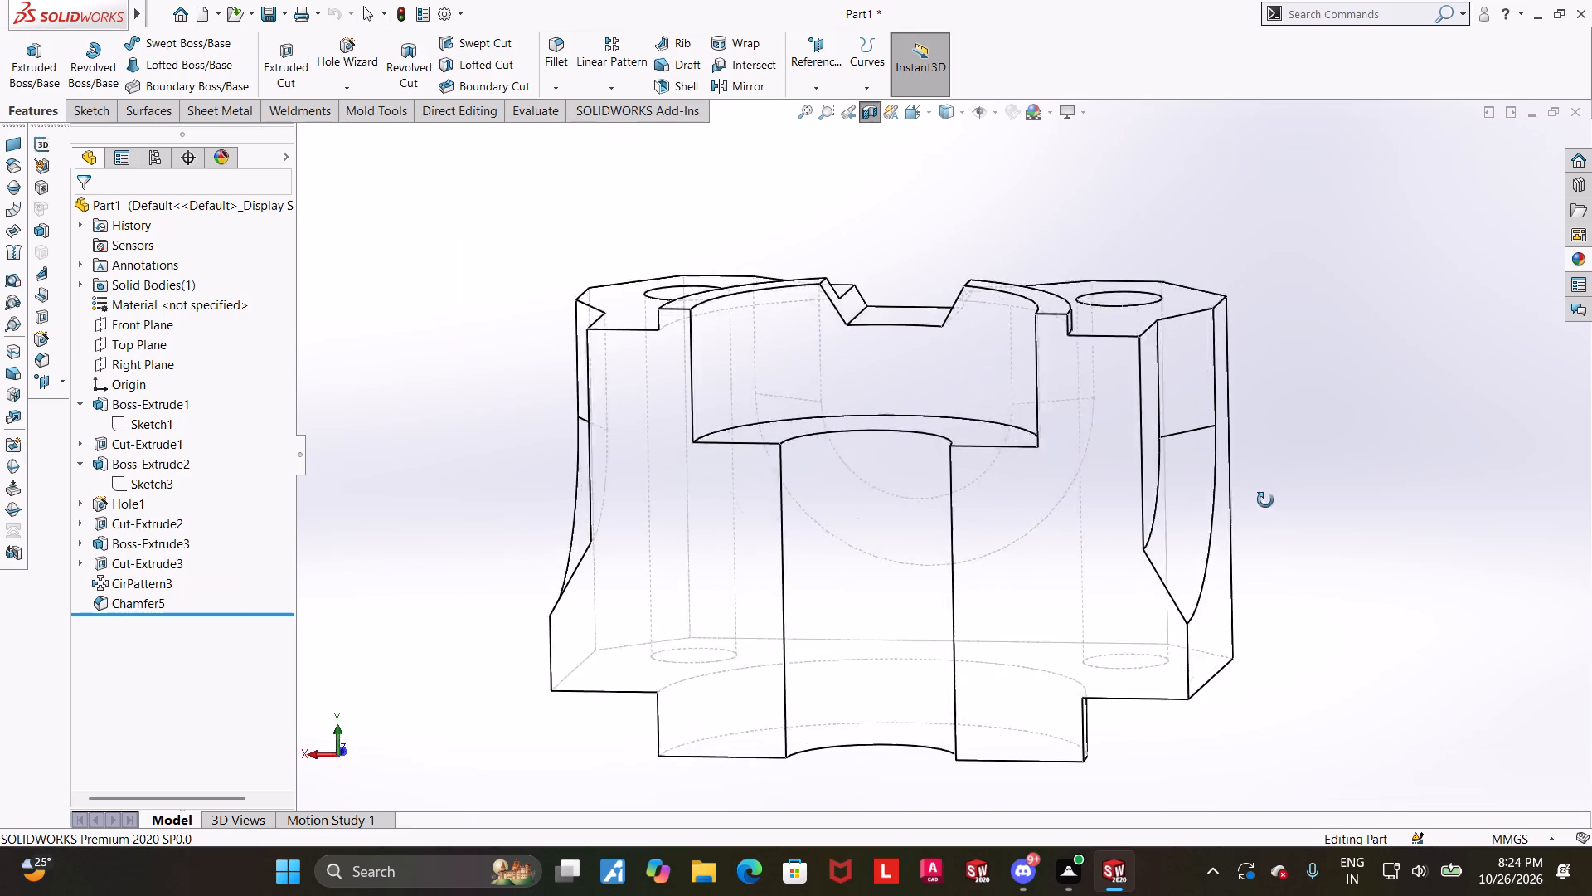
{"action": "middle_click_drag", "start_coordinate": [1265, 500], "coordinate": [1299, 459]}
{"action": "left_click", "coordinate": [909, 119]}
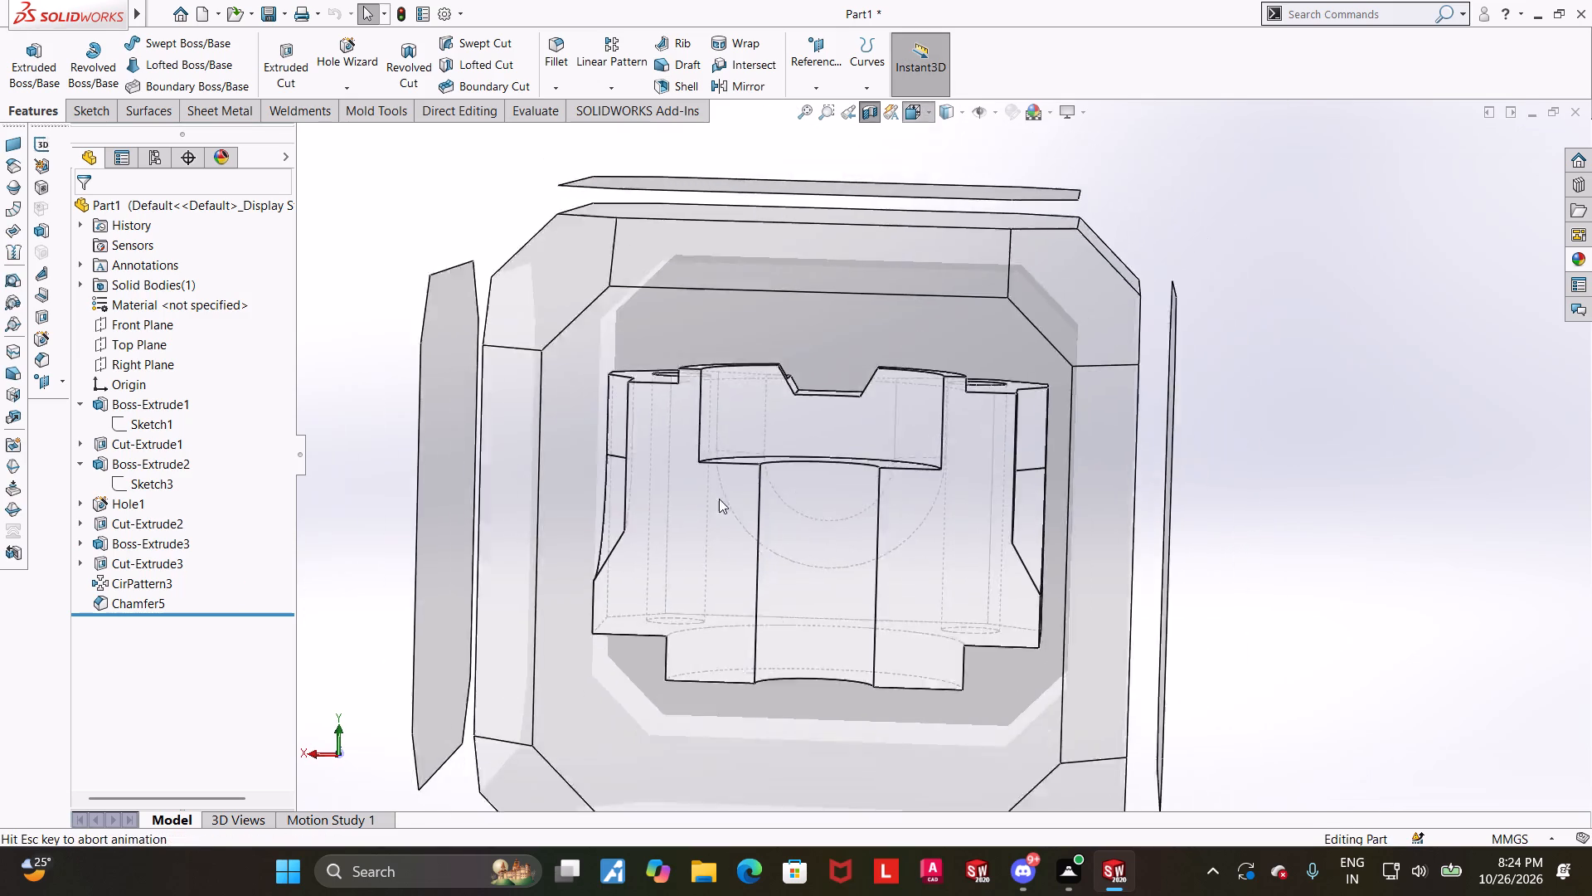
{"action": "left_click", "coordinate": [717, 534]}
Change the display style to hidden lines removed.
{"action": "left_click", "coordinate": [946, 102]}
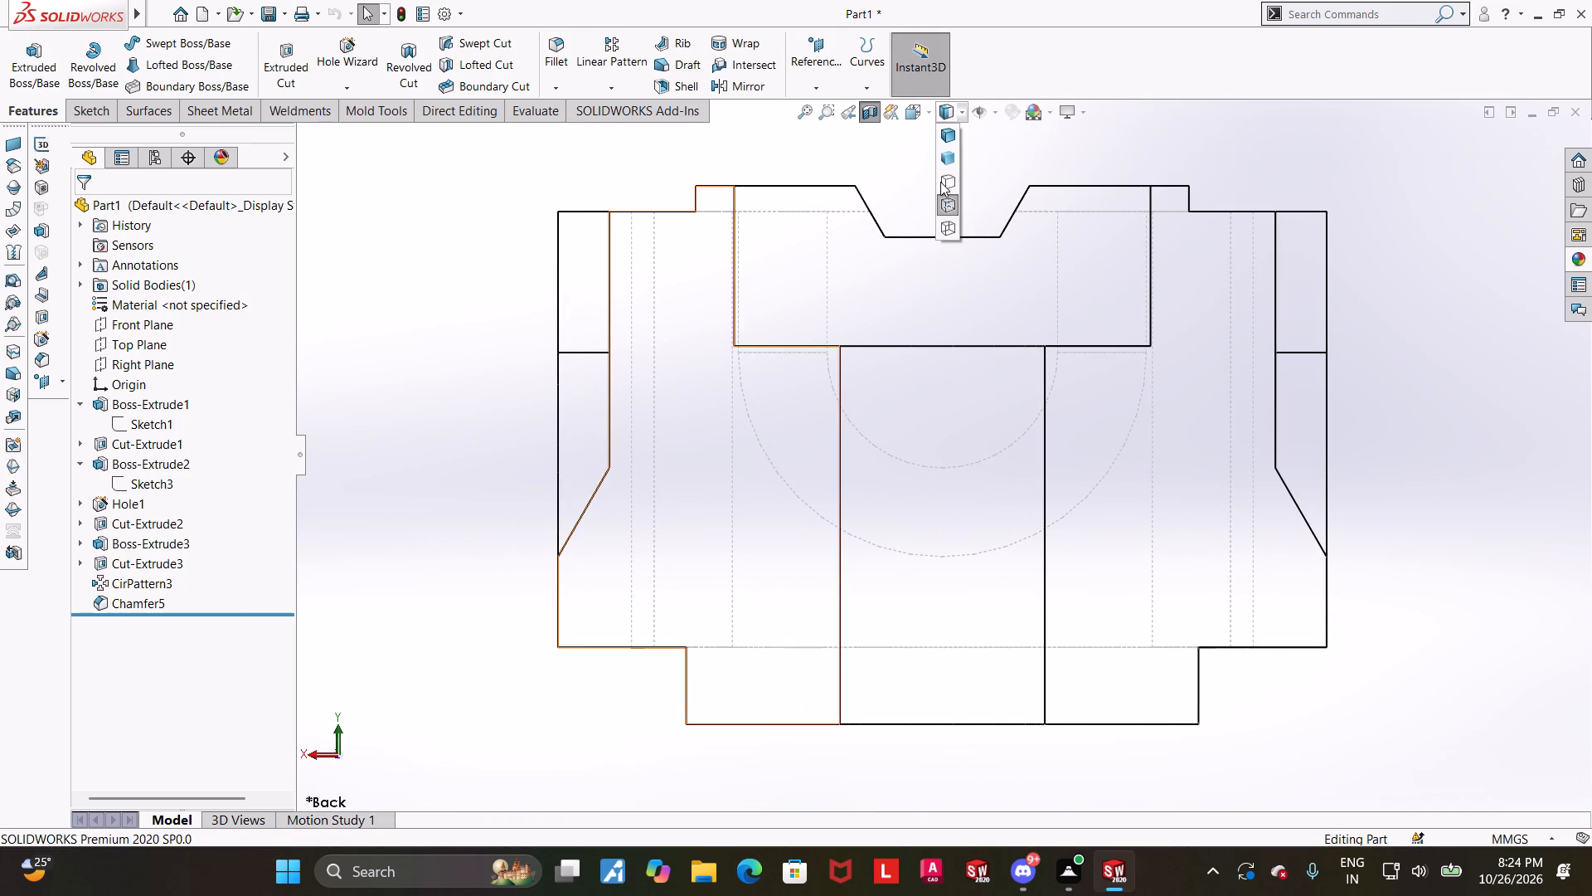
{"action": "left_click", "coordinate": [940, 182]}
{"action": "left_click", "coordinate": [1364, 319]}
Examine the sectioned bore, groove and side recesses from the back and at an angle, and turn the section view off.
{"action": "scroll", "coordinate": [1522, 351], "scroll_direction": "up", "scroll_amount": 2}
{"action": "scroll", "coordinate": [1199, 287], "scroll_direction": "down", "scroll_amount": 2}
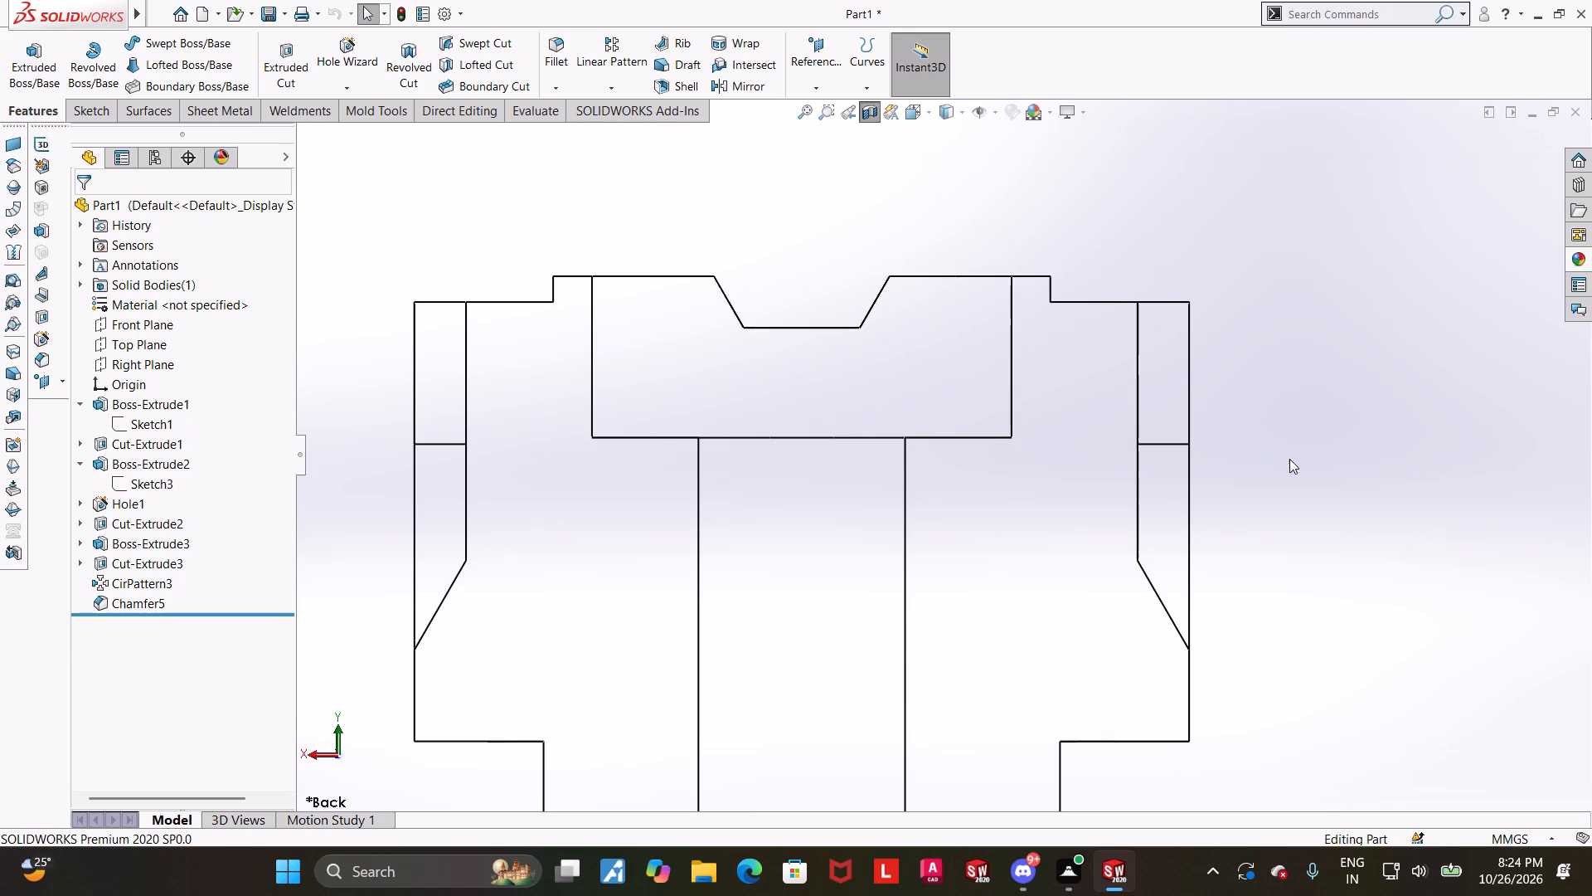
{"action": "scroll", "coordinate": [802, 405], "scroll_direction": "up", "scroll_amount": 1}
{"action": "scroll", "coordinate": [806, 415], "scroll_direction": "down", "scroll_amount": 1}
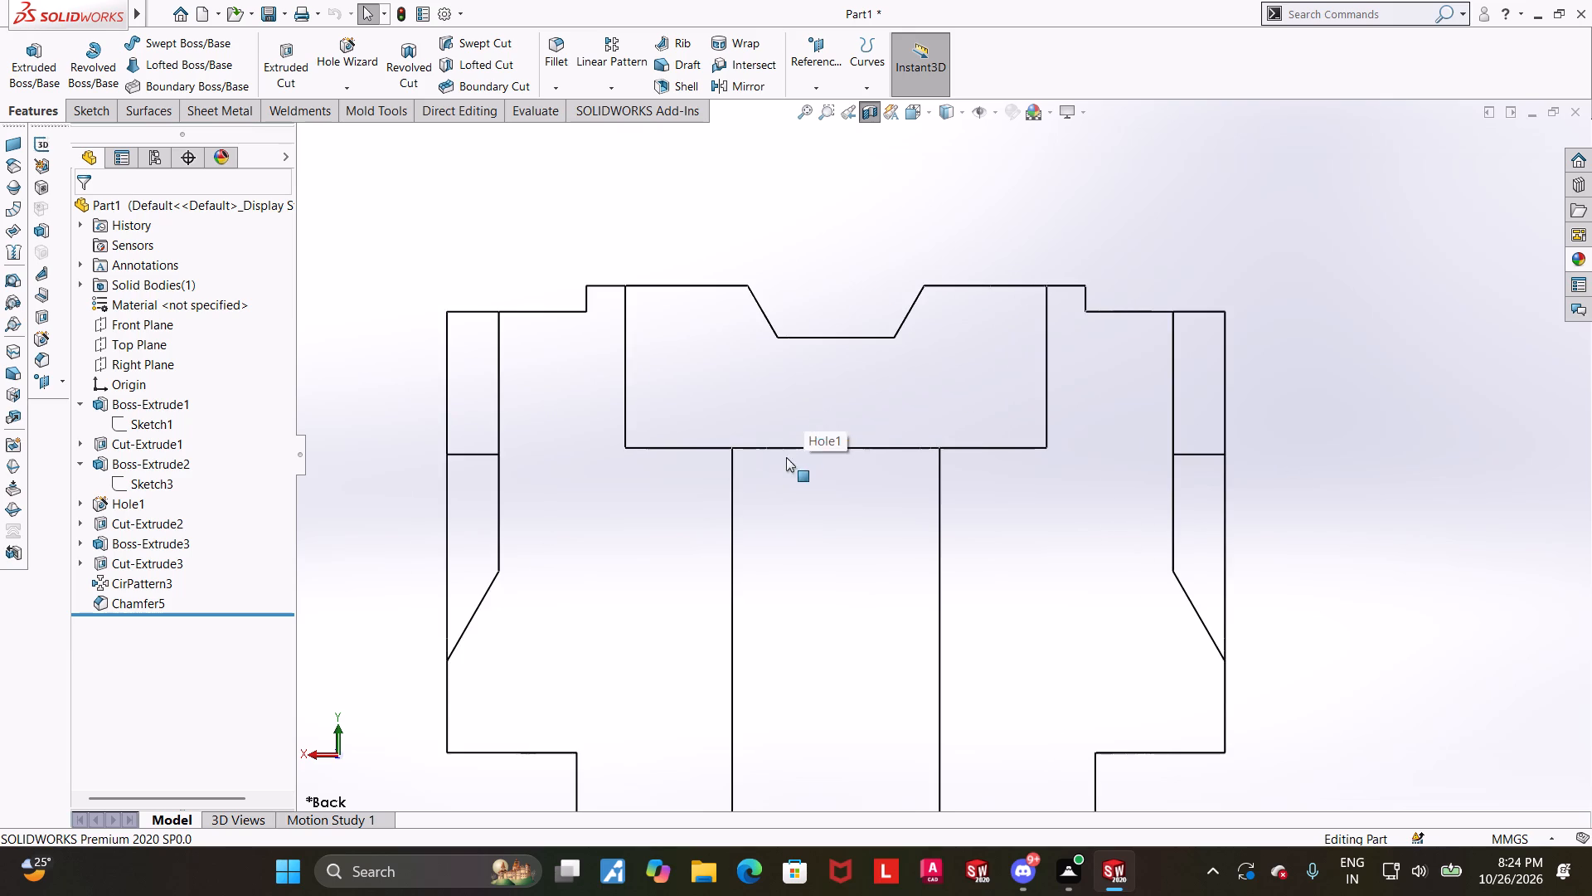
{"action": "scroll", "coordinate": [1328, 528], "scroll_direction": "up", "scroll_amount": 2}
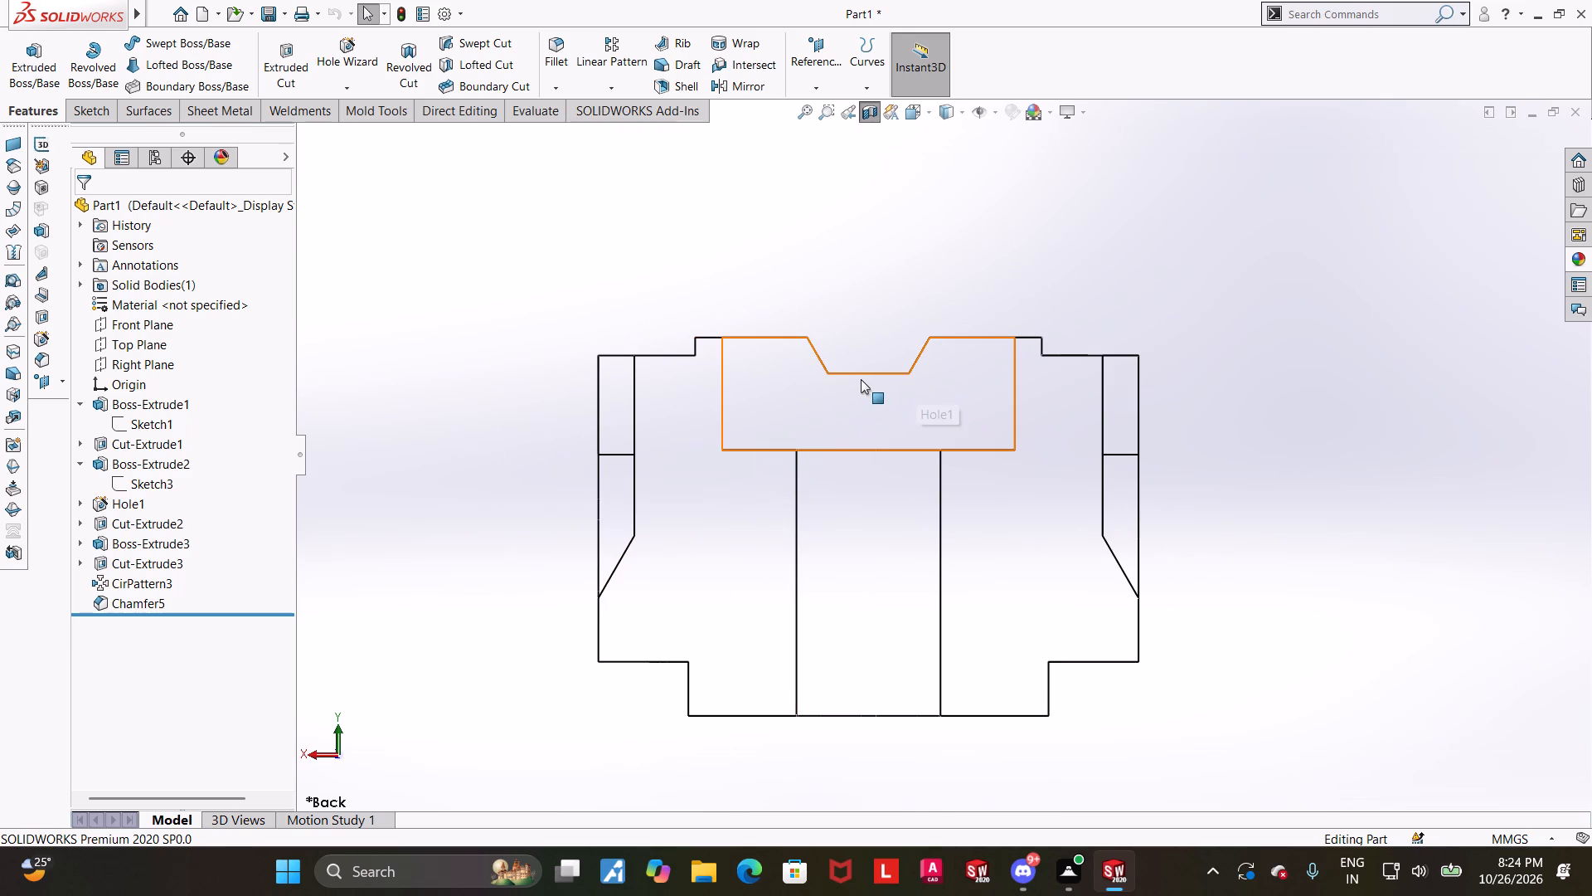
{"action": "middle_click_drag", "start_coordinate": [840, 376], "coordinate": [728, 592]}
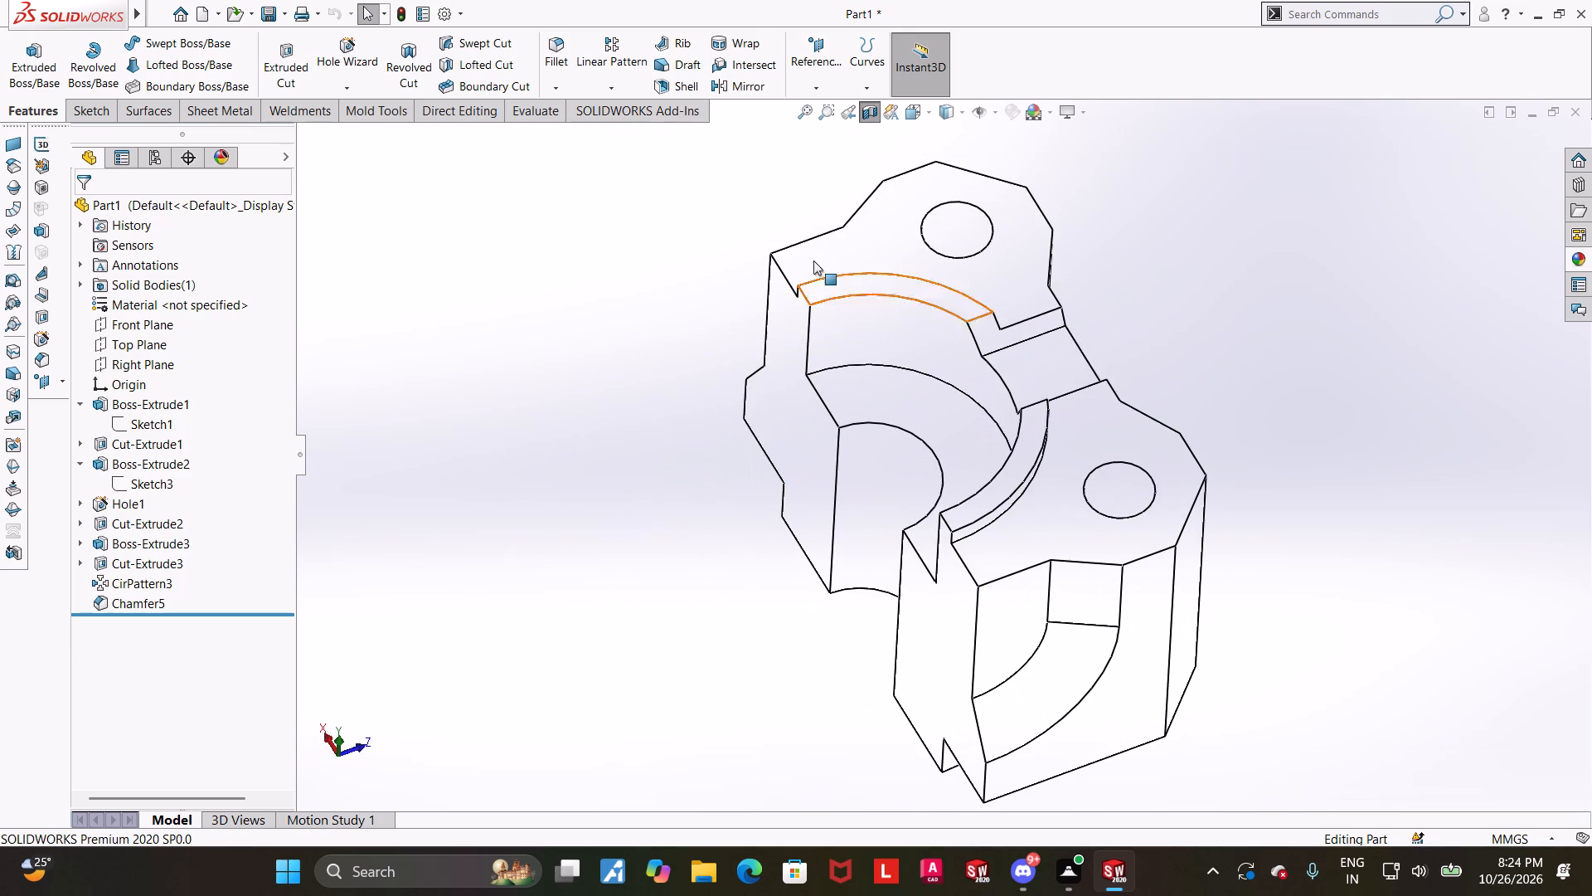
{"action": "left_click", "coordinate": [873, 122]}
Examine the whole part squarely from two adjacent recessed sides.
{"action": "left_click", "coordinate": [910, 111]}
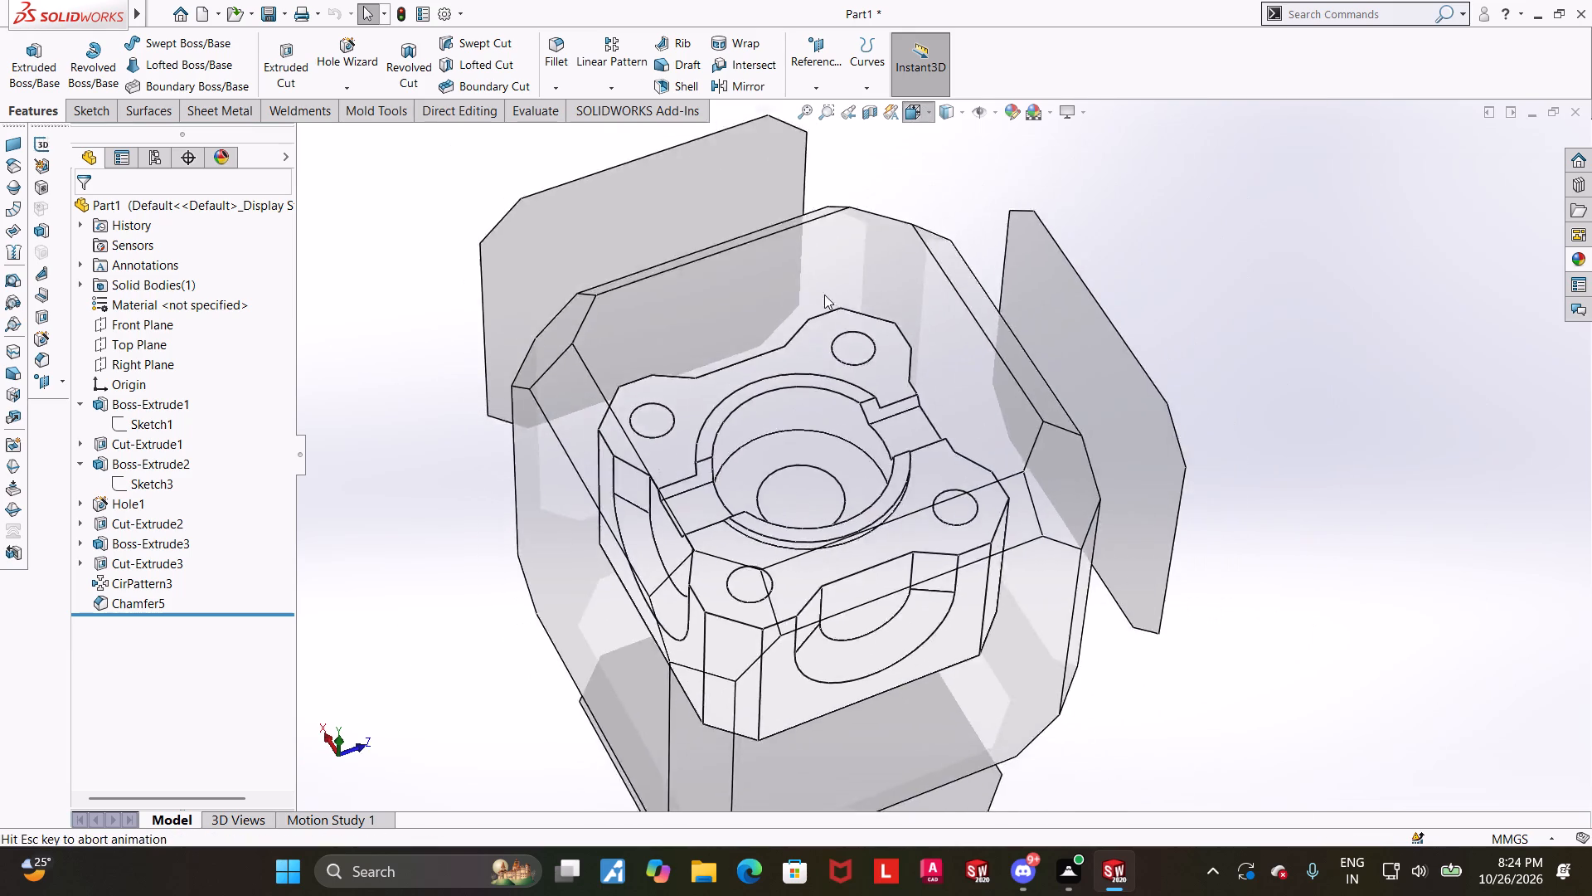
{"action": "middle_click_drag", "start_coordinate": [828, 340], "coordinate": [842, 353]}
{"action": "middle_click_drag", "start_coordinate": [720, 440], "coordinate": [734, 331]}
{"action": "left_click", "coordinate": [861, 455]}
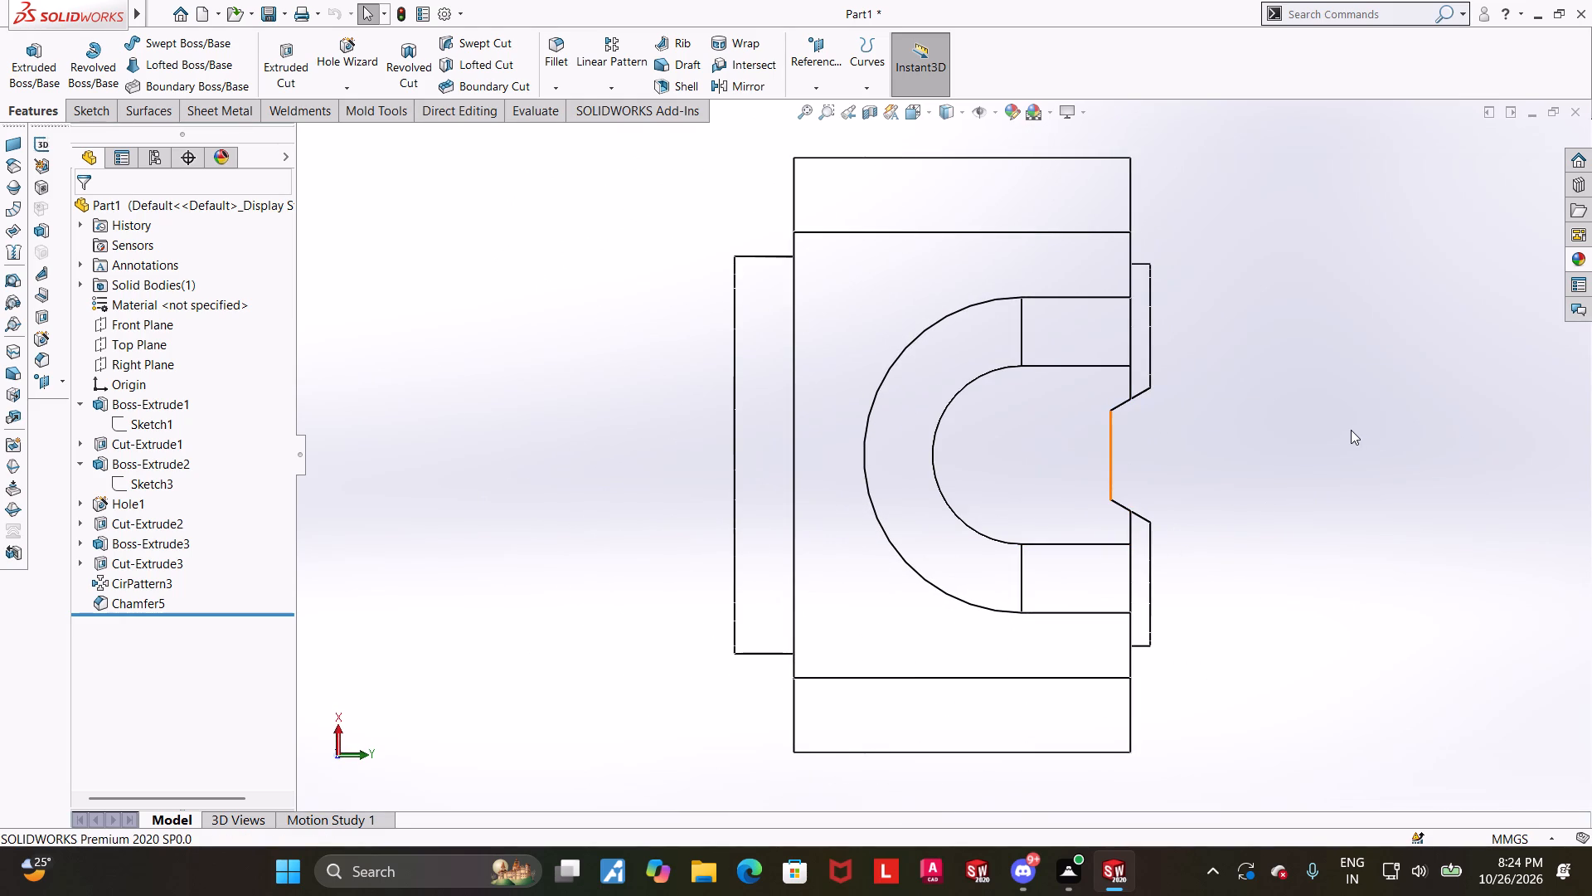
{"action": "middle_click_drag", "start_coordinate": [1182, 626], "coordinate": [1188, 401]}
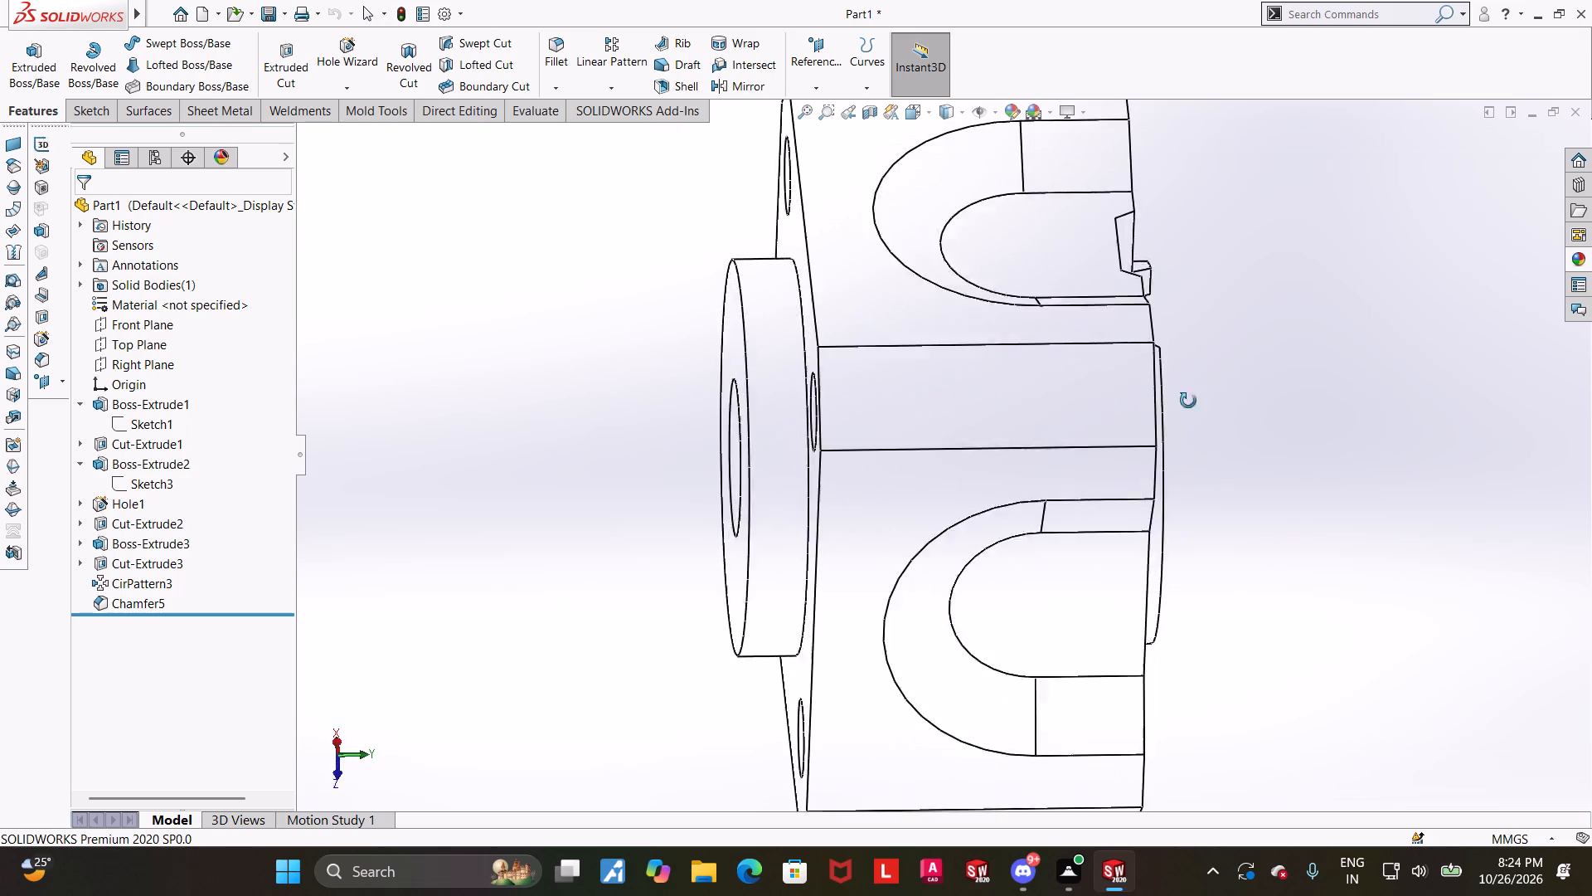
{"action": "middle_click_drag", "start_coordinate": [1188, 401], "coordinate": [1187, 291]}
{"action": "scroll", "coordinate": [1187, 304], "scroll_direction": "up", "scroll_amount": 1}
{"action": "left_click", "coordinate": [915, 110]}
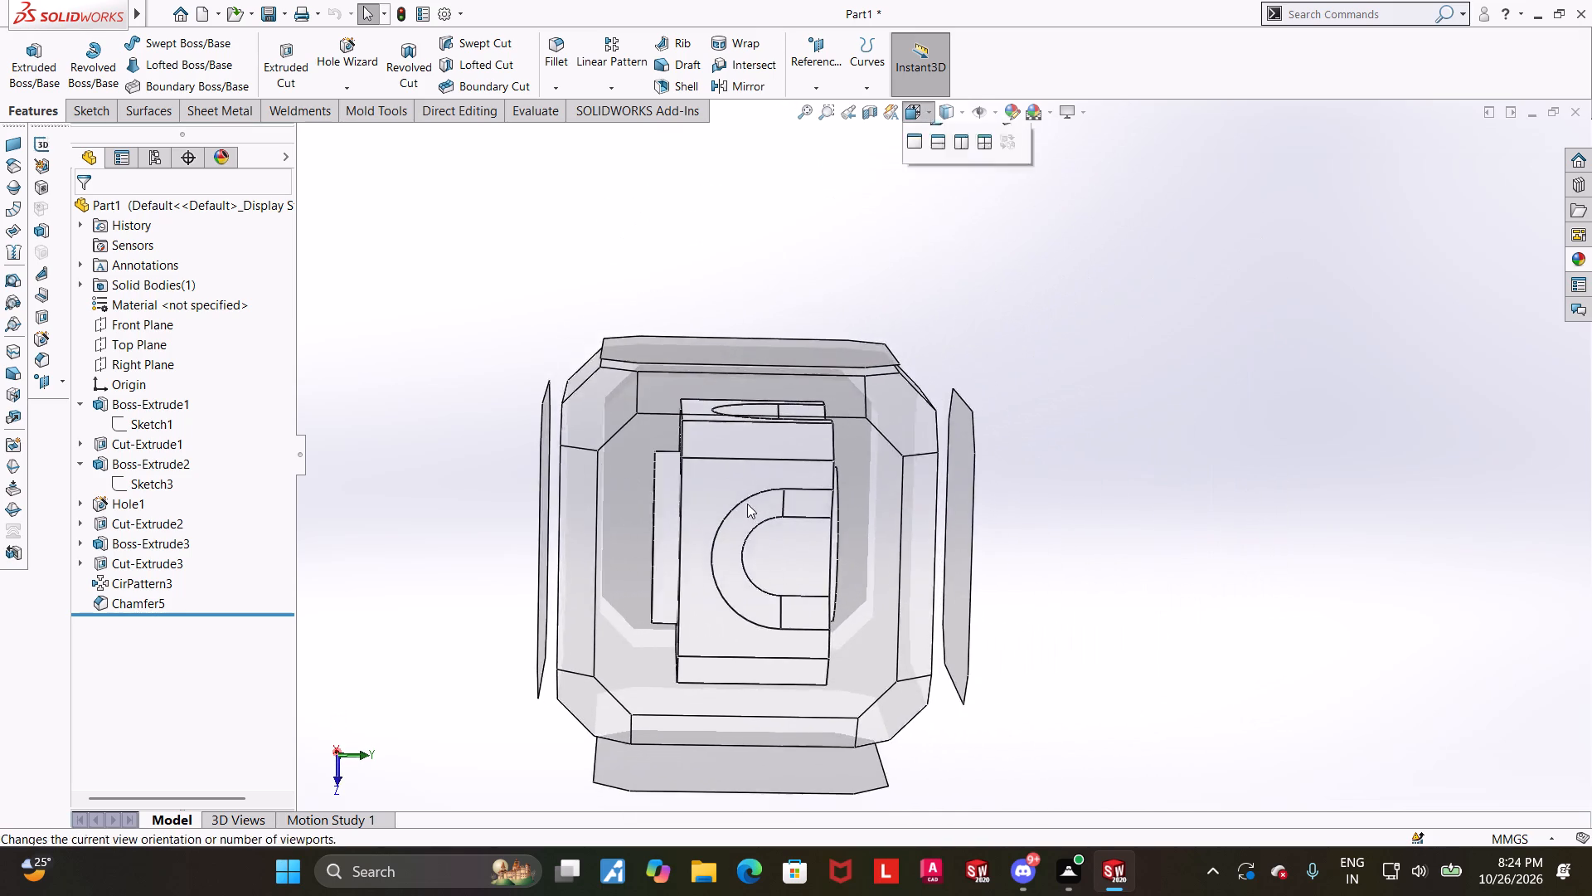
{"action": "left_click", "coordinate": [747, 504]}
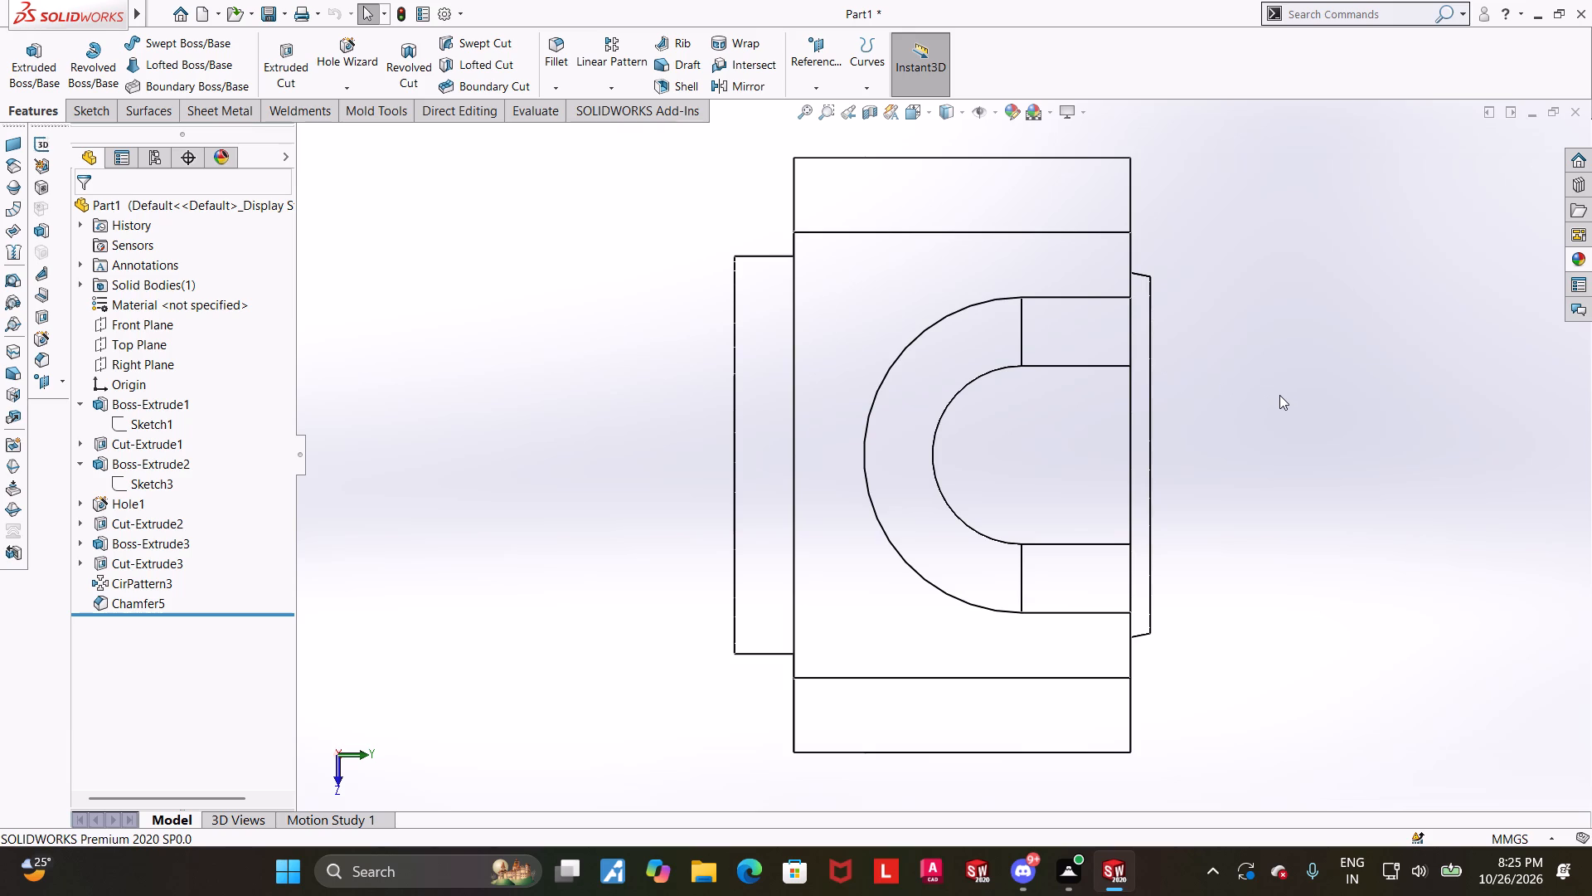
Measure the distance between the raised ring's top face and the block's top face.
{"action": "scroll", "coordinate": [1258, 410], "scroll_direction": "up", "scroll_amount": 1}
{"action": "middle_click_drag", "start_coordinate": [1256, 411], "coordinate": [1094, 298]}
{"action": "scroll", "coordinate": [955, 291], "scroll_direction": "down", "scroll_amount": 3}
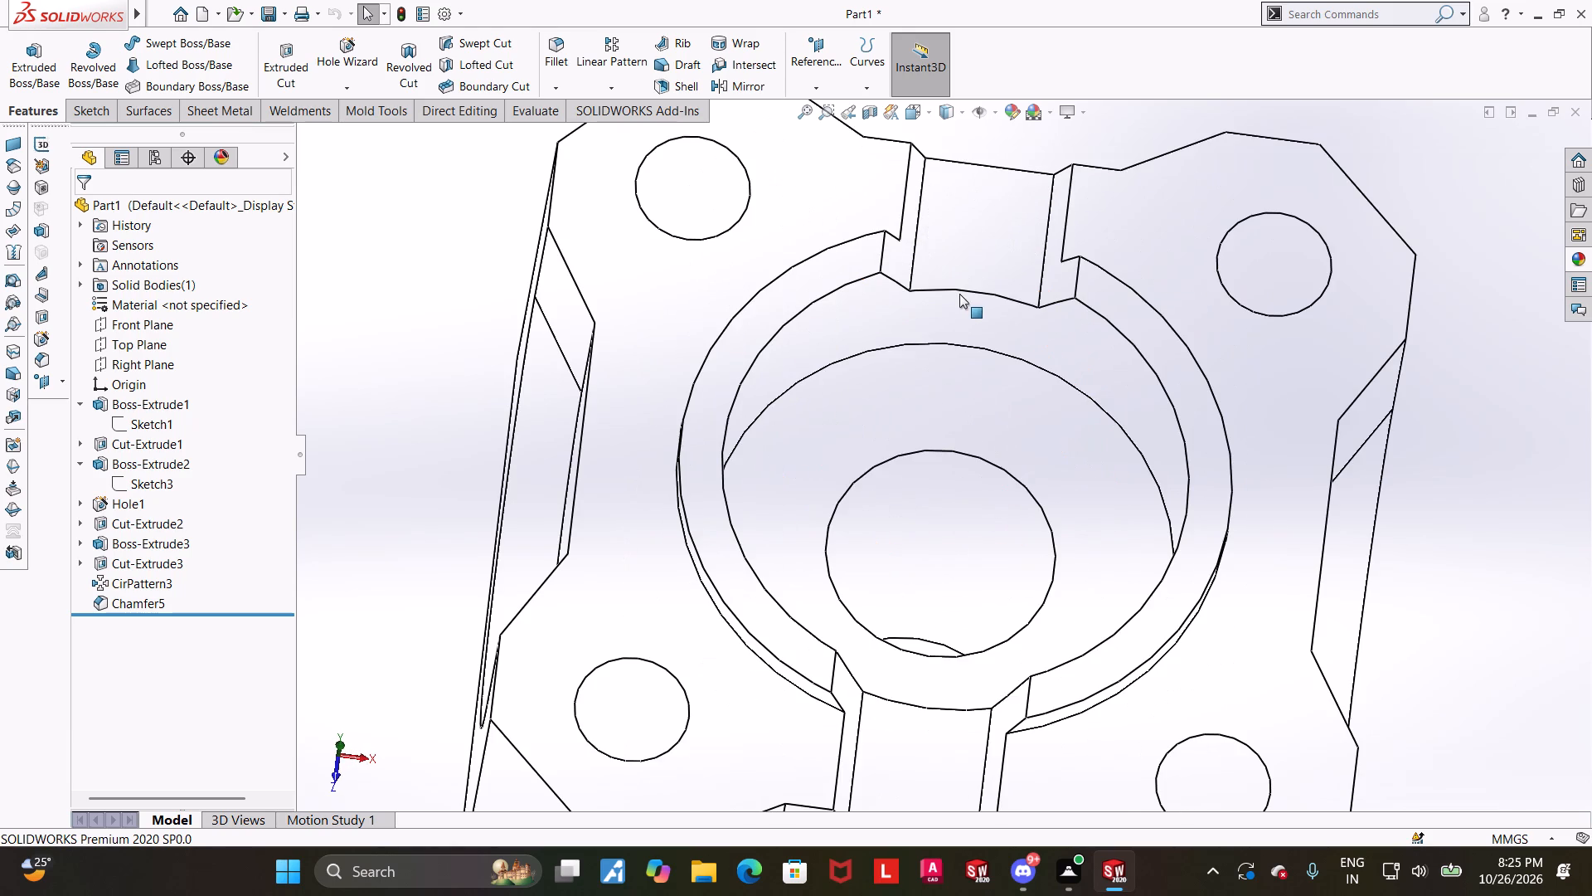
{"action": "left_click", "coordinate": [522, 109]}
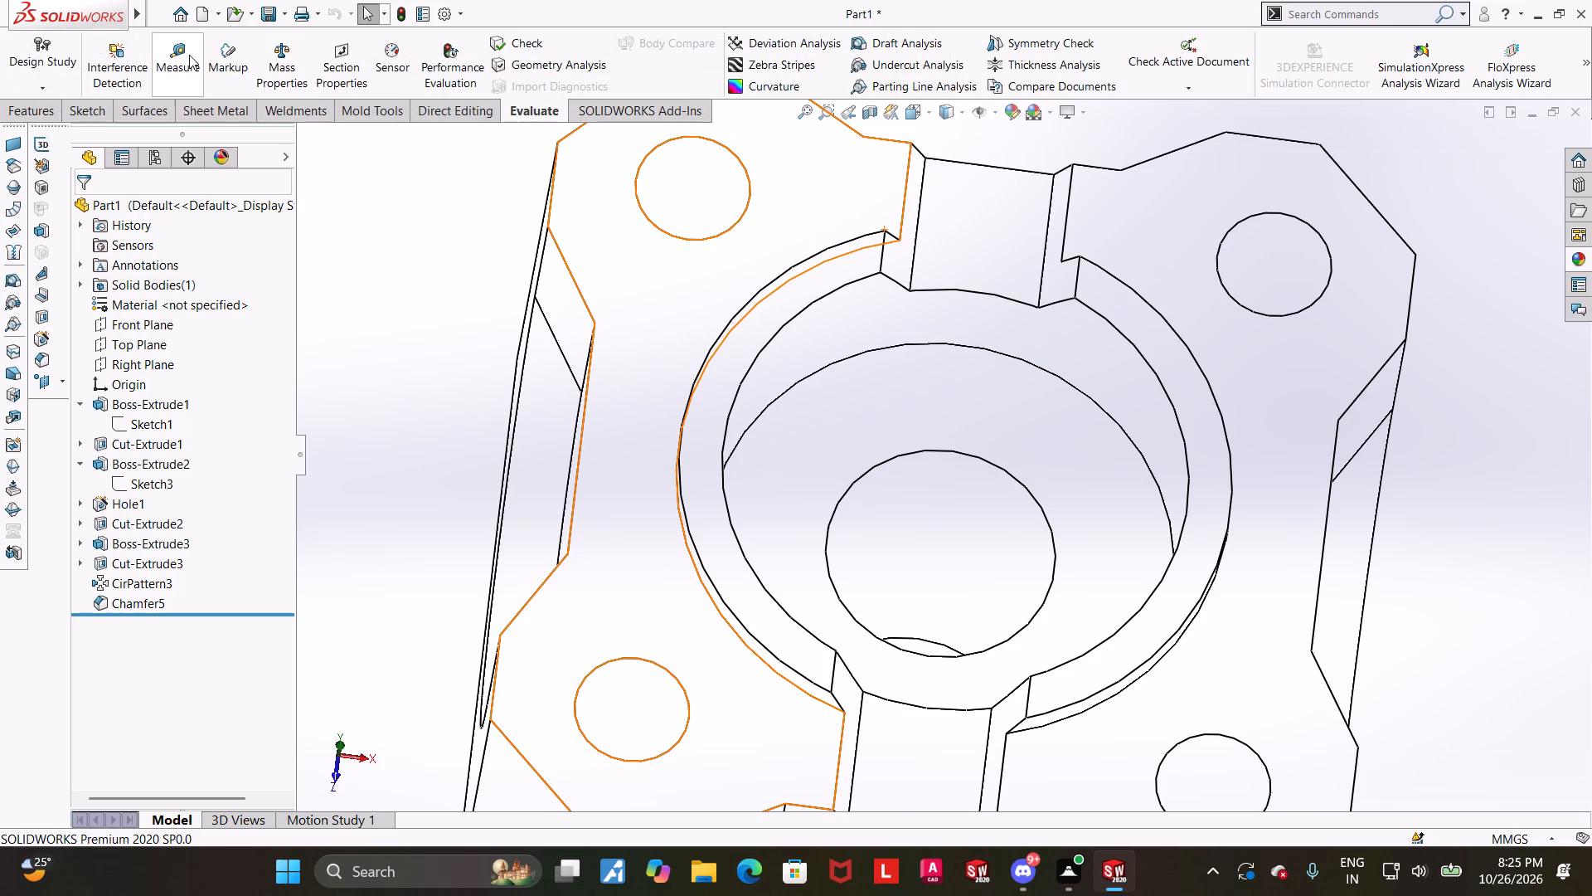
{"action": "left_click", "coordinate": [188, 54]}
{"action": "left_click", "coordinate": [741, 331]}
{"action": "left_click", "coordinate": [660, 299]}
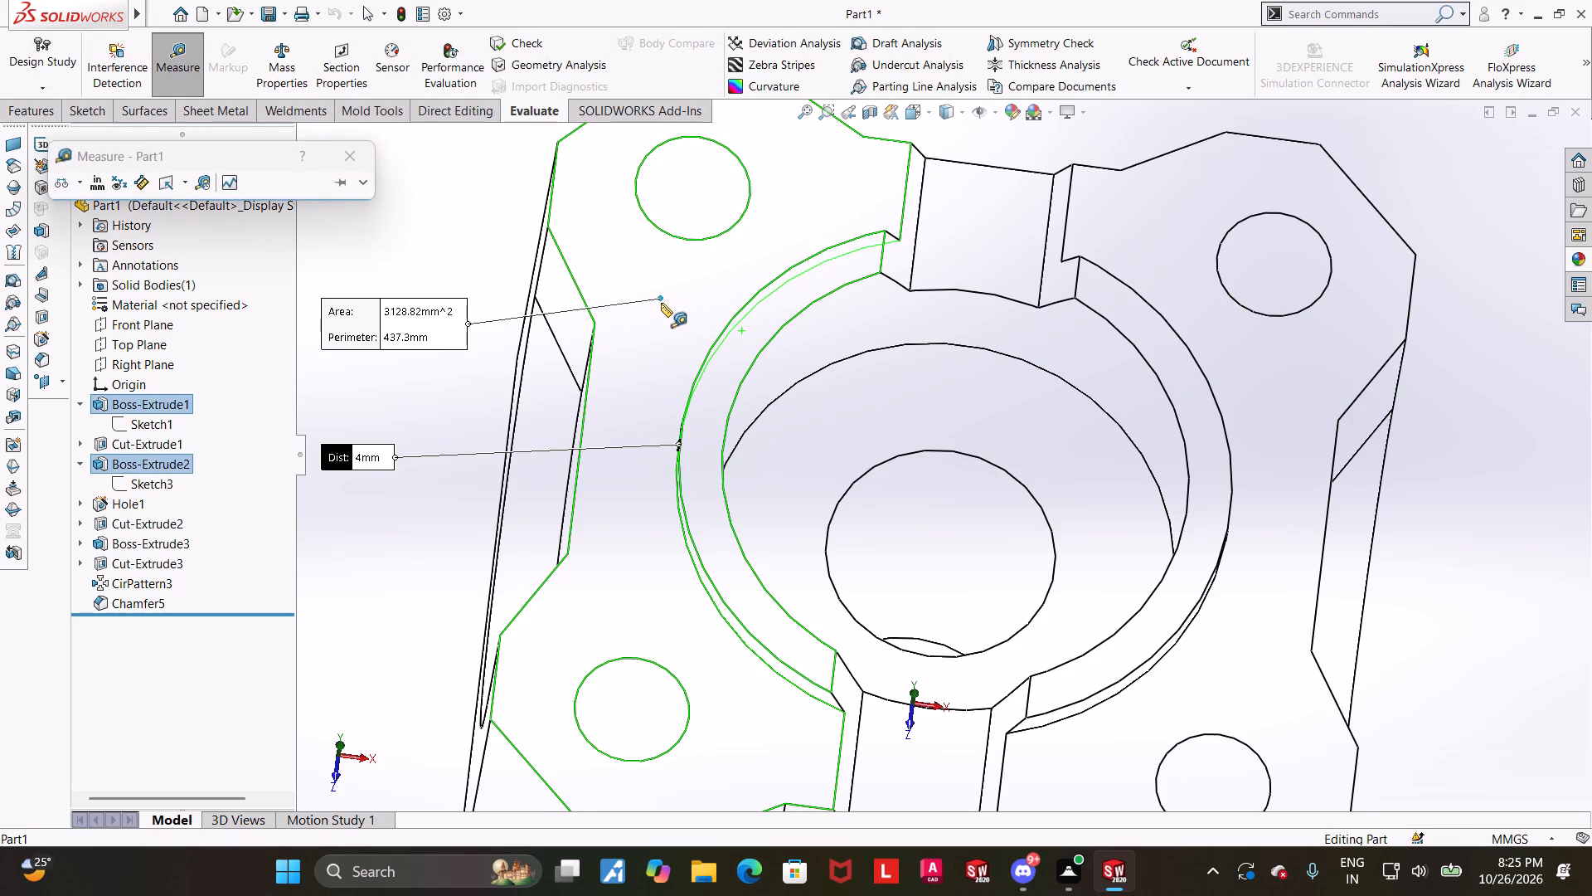
{"action": "key", "text": "Escape"}
Measure the distance between the bottom round boss's end face and the block's underside.
{"action": "scroll", "coordinate": [822, 533], "scroll_direction": "up", "scroll_amount": 3}
{"action": "middle_click_drag", "start_coordinate": [830, 523], "coordinate": [1040, 409]}
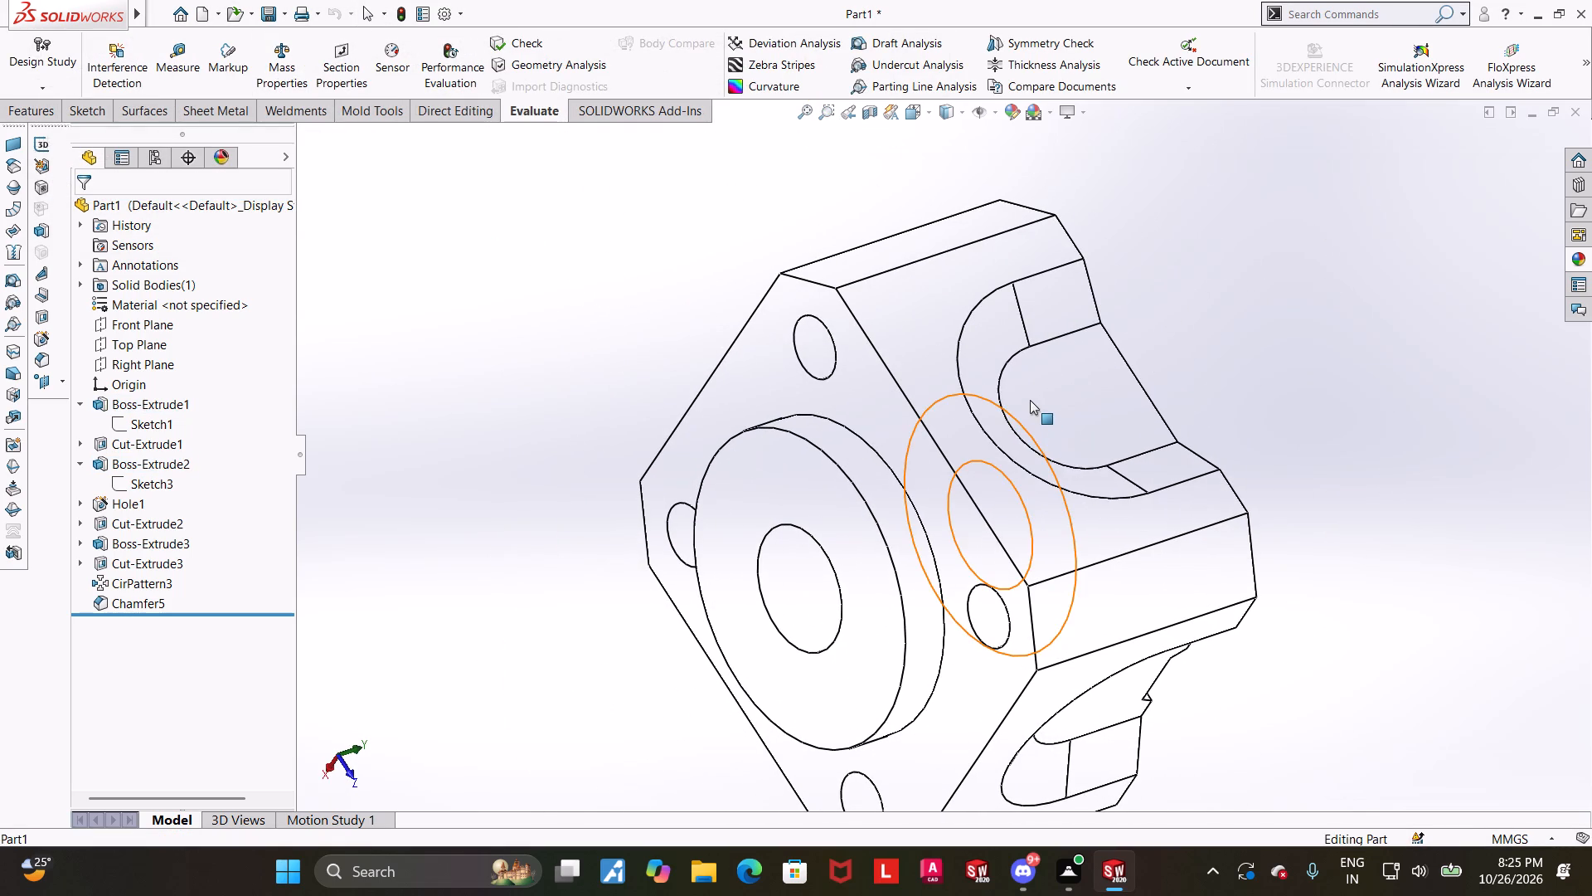
{"action": "left_click", "coordinate": [192, 48]}
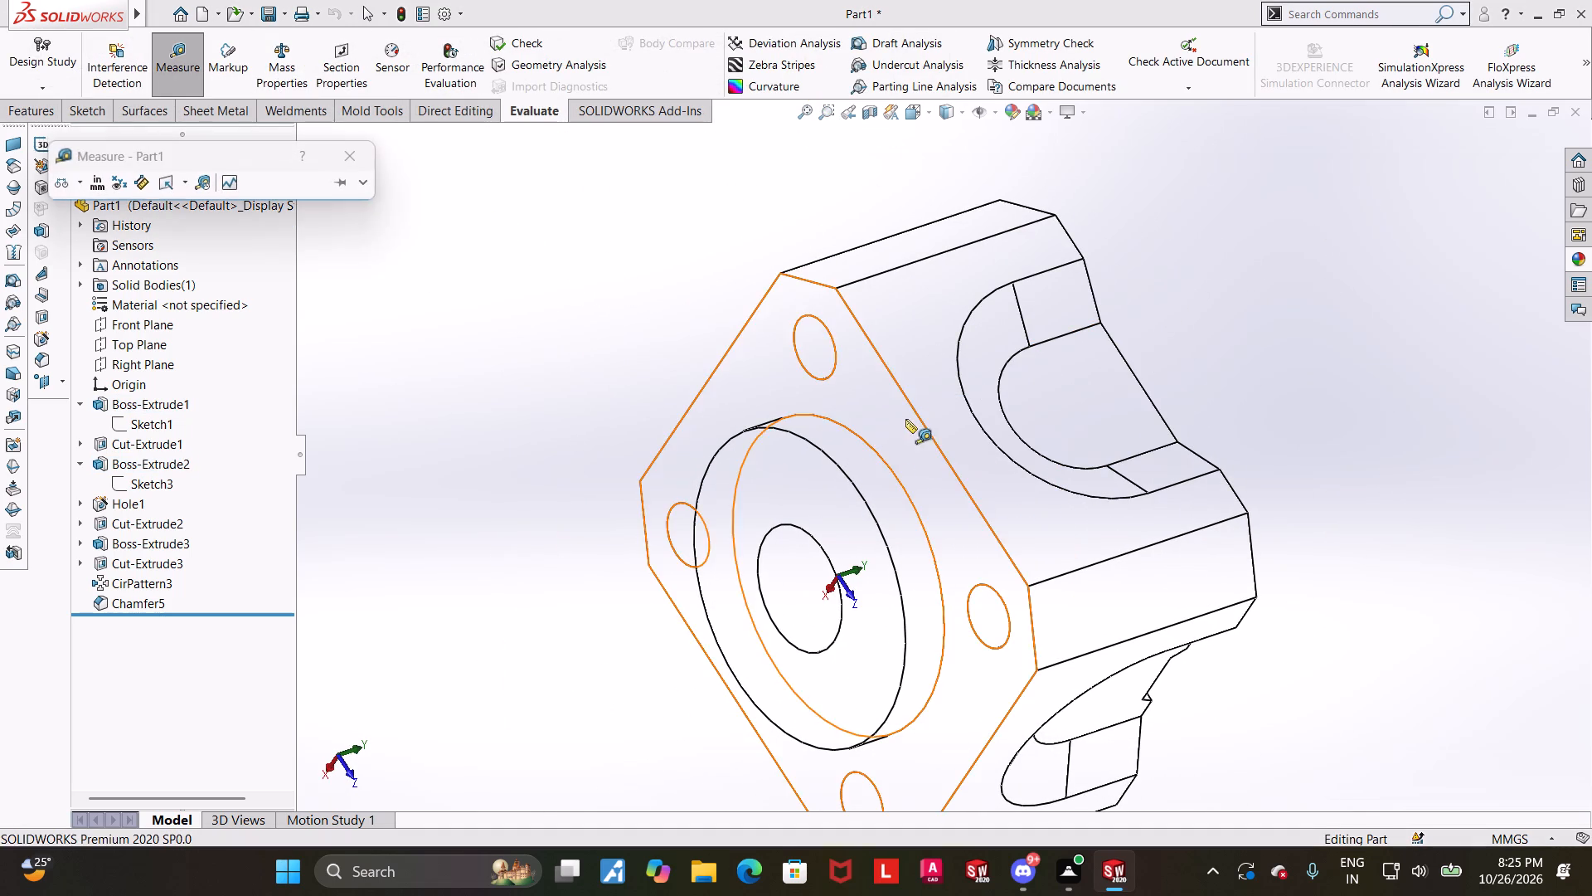
{"action": "left_click", "coordinate": [806, 491]}
{"action": "left_click", "coordinate": [784, 389]}
{"action": "key", "text": "Escape"}
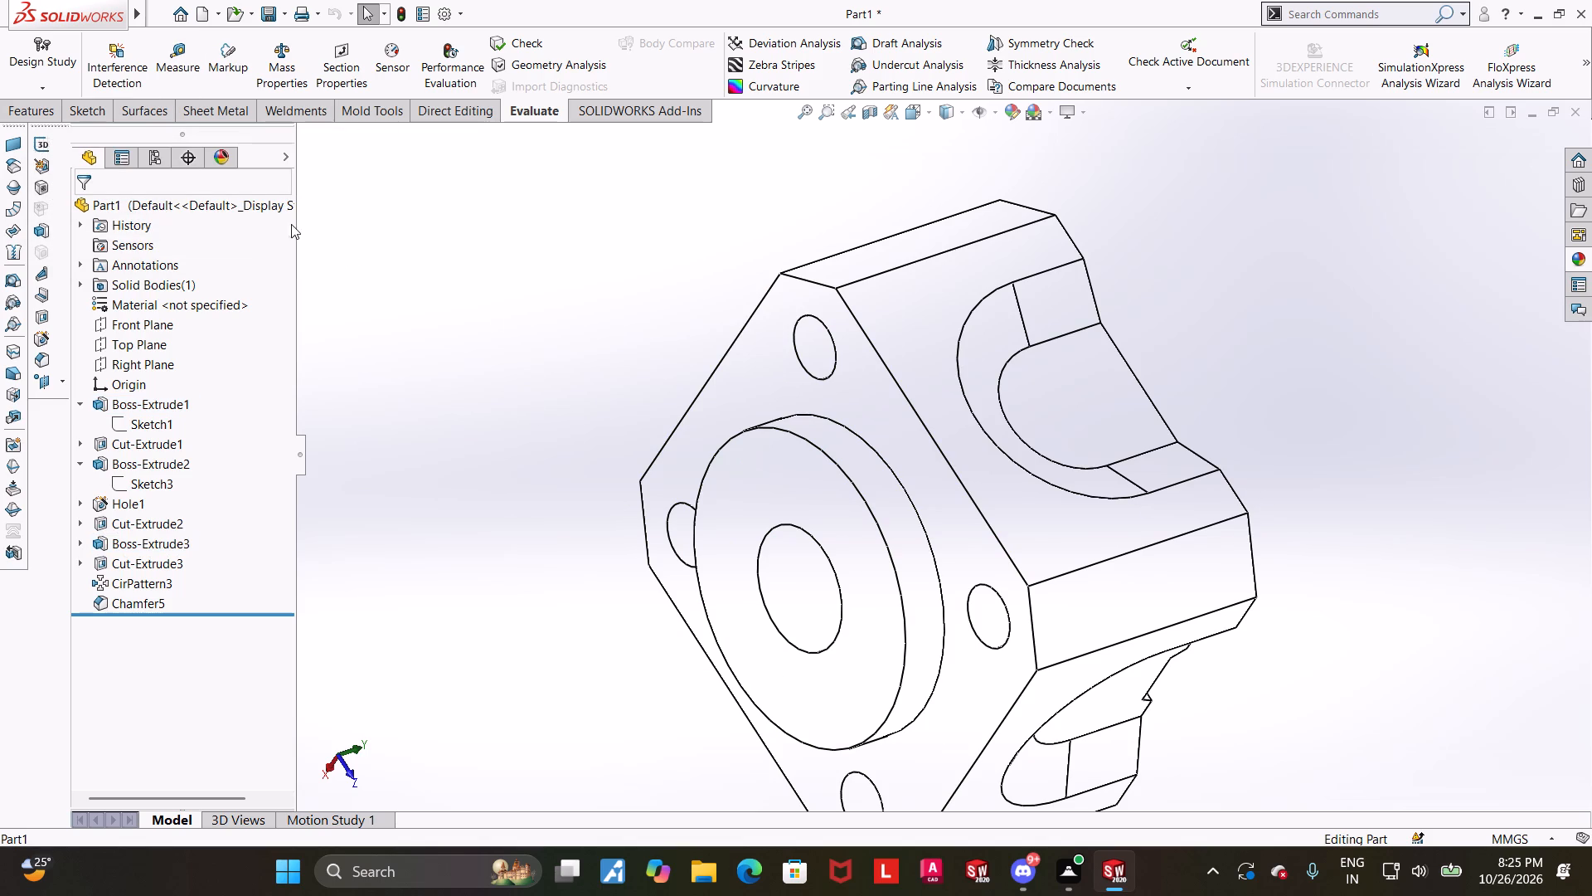
Measure the normal distance from the bottom boss's end face to the block's top face.
{"action": "left_click", "coordinate": [173, 75]}
{"action": "left_click", "coordinate": [771, 464]}
{"action": "middle_click_drag", "start_coordinate": [925, 402], "coordinate": [736, 402]}
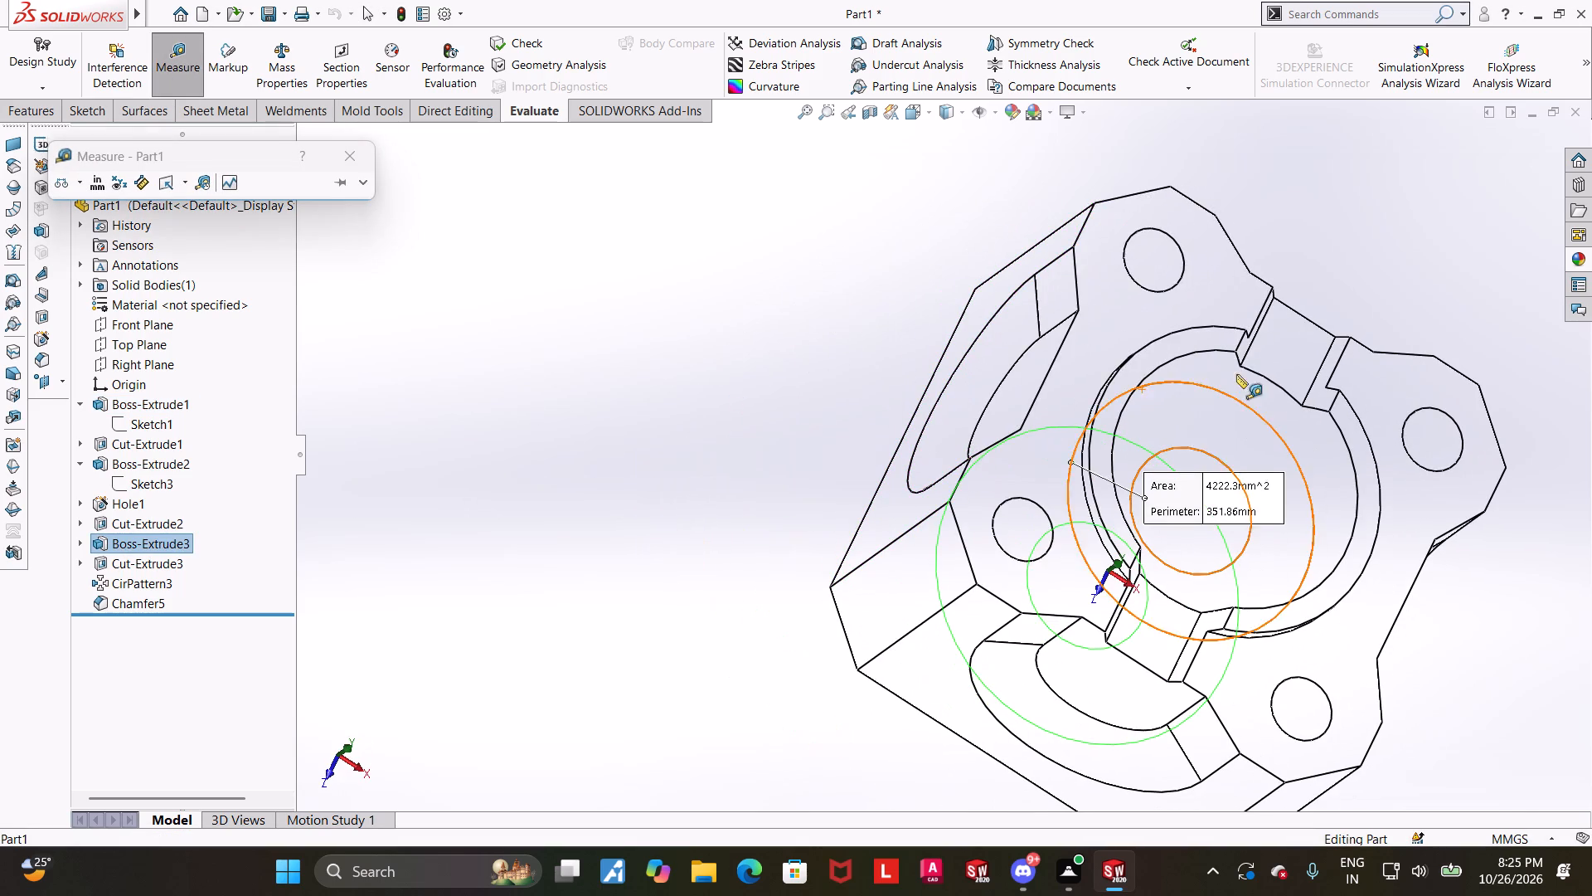
{"action": "left_click", "coordinate": [1225, 305]}
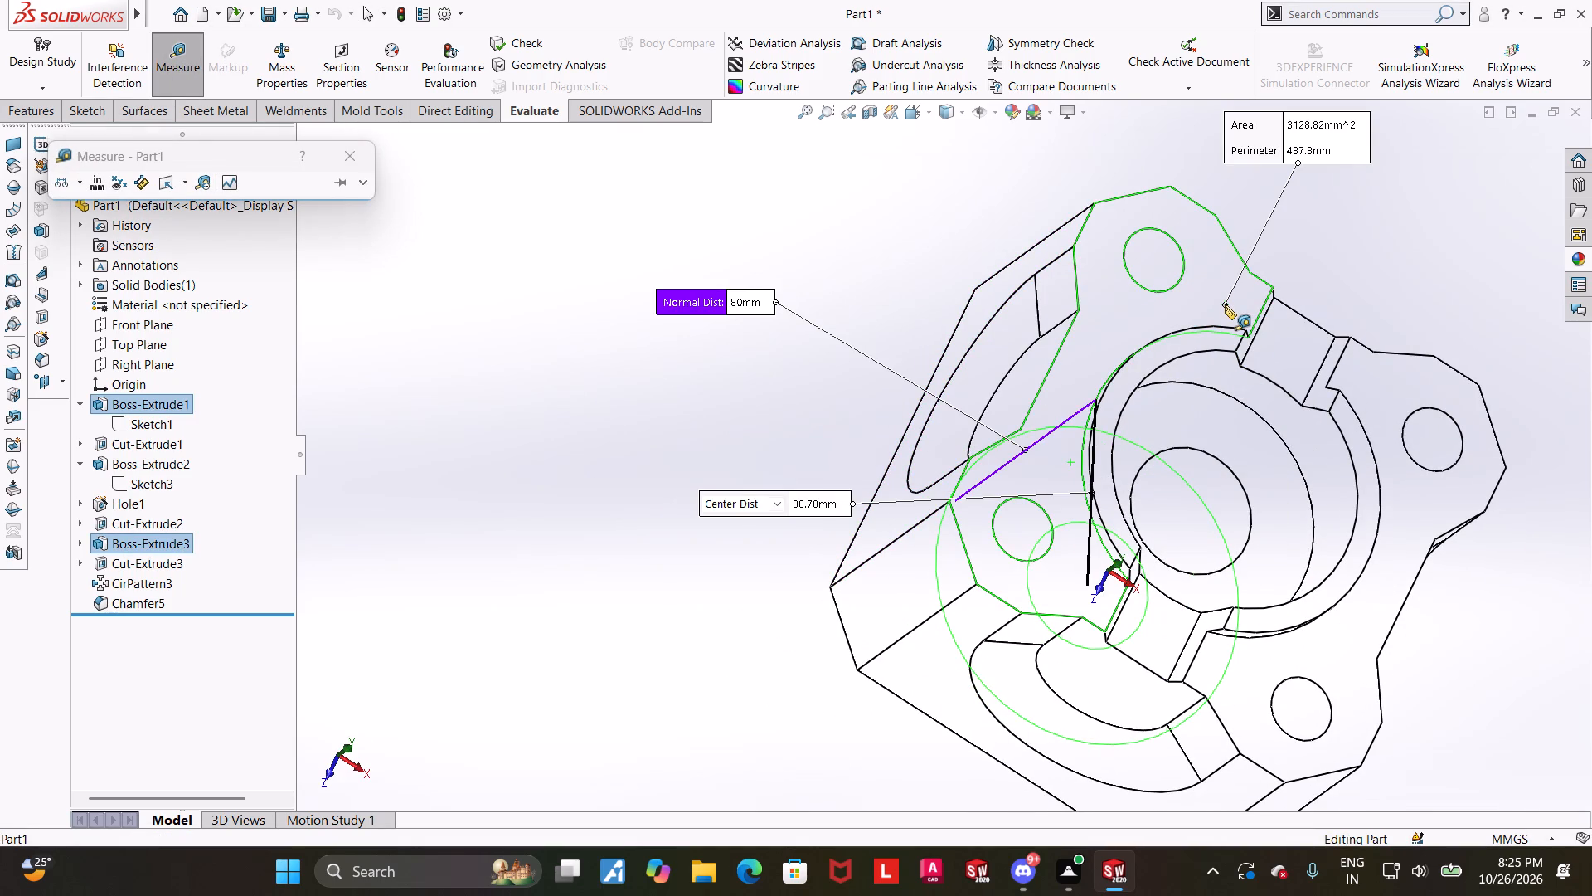
{"action": "scroll", "coordinate": [1167, 311], "scroll_direction": "up", "scroll_amount": 2}
{"action": "key", "text": "Escape"}
Measure the diameter of the large upper bore's cylindrical wall.
{"action": "scroll", "coordinate": [1337, 507], "scroll_direction": "down", "scroll_amount": 2}
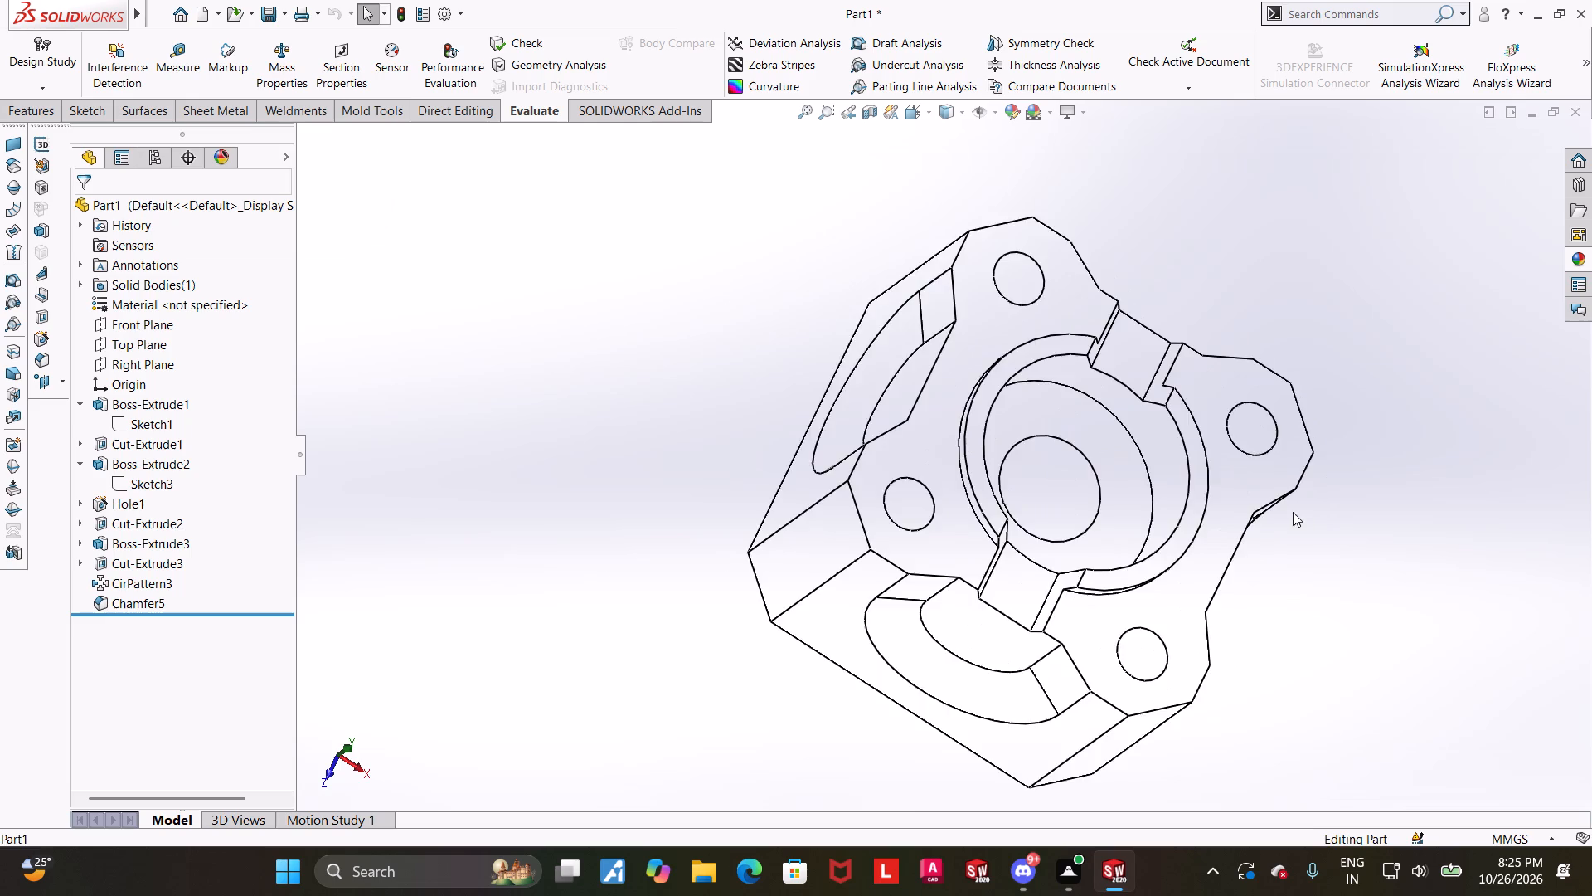
{"action": "middle_click_drag", "start_coordinate": [1267, 513], "coordinate": [1182, 446]}
{"action": "scroll", "coordinate": [1182, 446], "scroll_direction": "down", "scroll_amount": 1}
{"action": "middle_click_drag", "start_coordinate": [1182, 453], "coordinate": [1158, 431]}
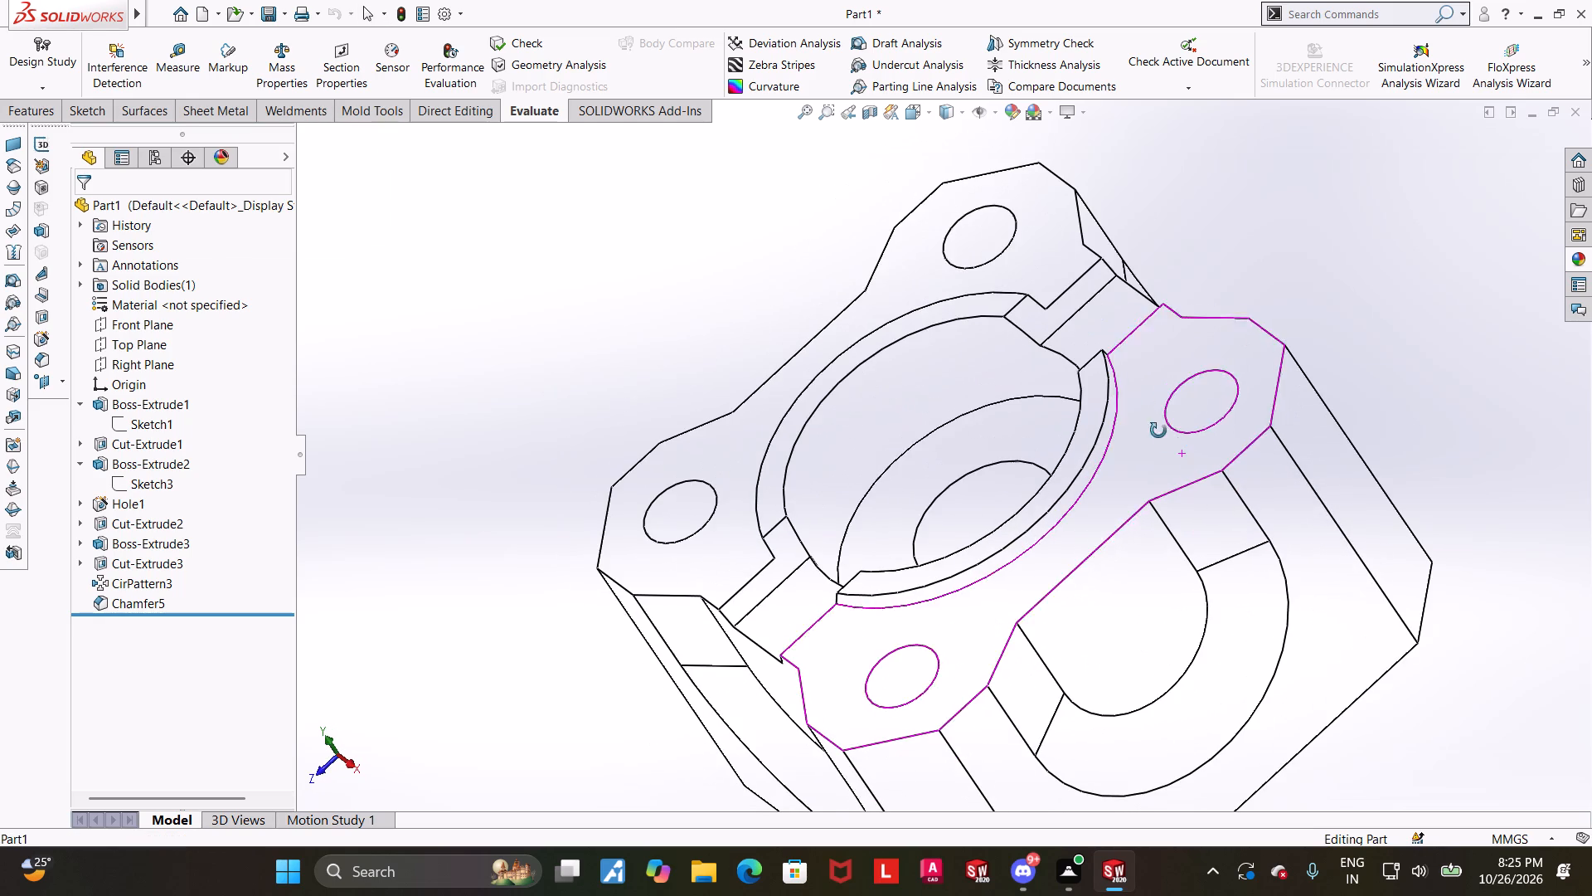
{"action": "middle_click_drag", "start_coordinate": [1158, 431], "coordinate": [1158, 429]}
{"action": "left_click", "coordinate": [184, 42]}
{"action": "left_click", "coordinate": [858, 409]}
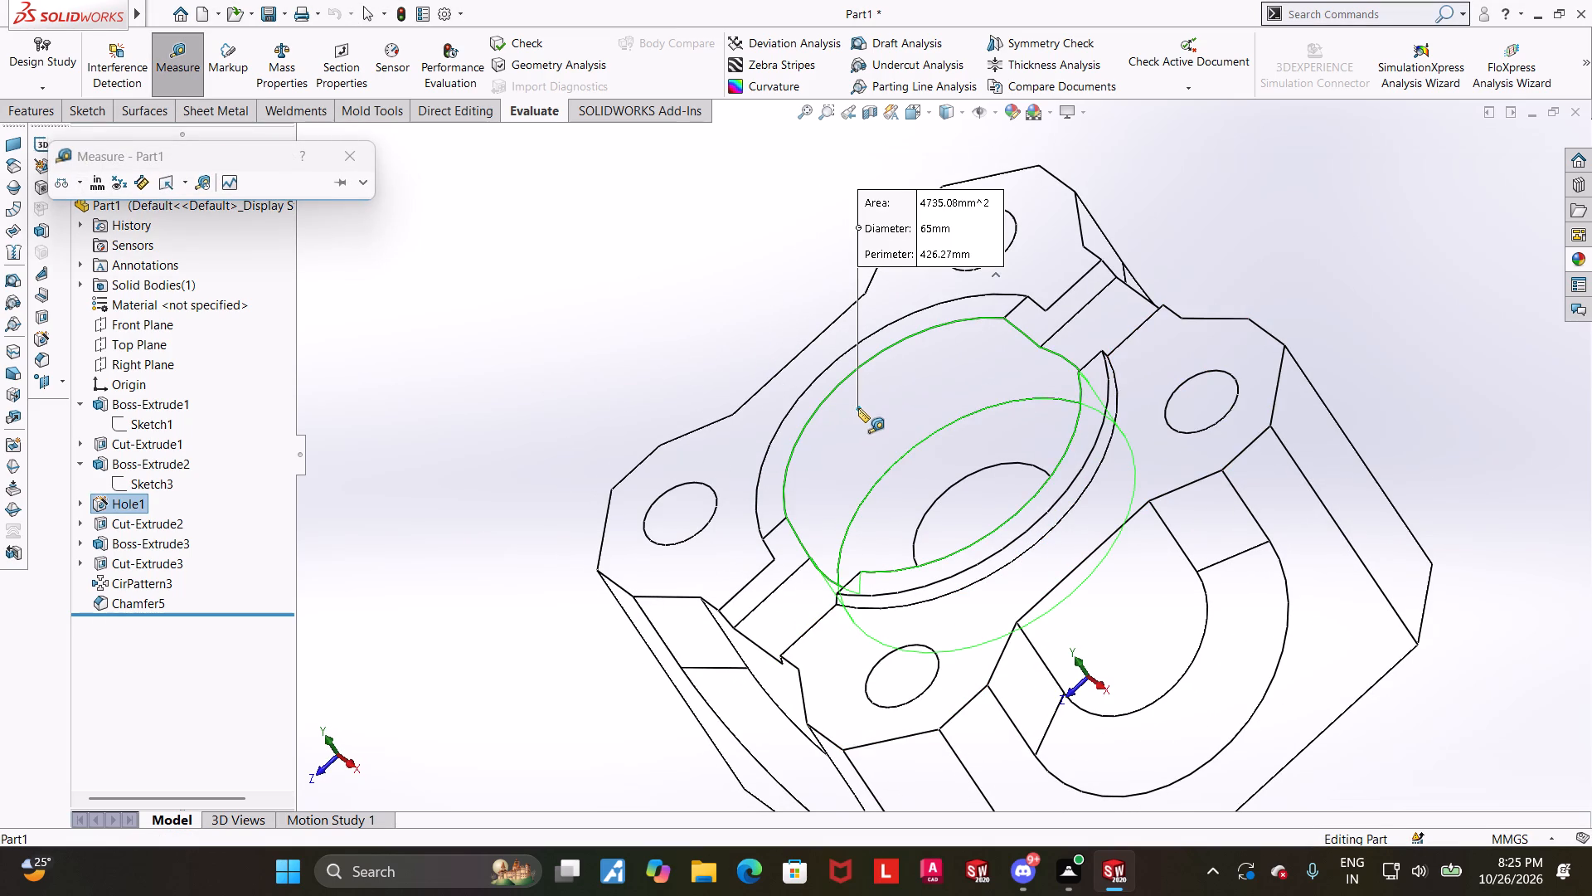
{"action": "middle_click_drag", "start_coordinate": [858, 408], "coordinate": [879, 411]}
{"action": "key", "text": "Escape"}
Measure the diameter of the smaller central through hole.
{"action": "left_click", "coordinate": [187, 59]}
{"action": "middle_click_drag", "start_coordinate": [1063, 473], "coordinate": [1072, 493]}
{"action": "left_click", "coordinate": [1035, 528]}
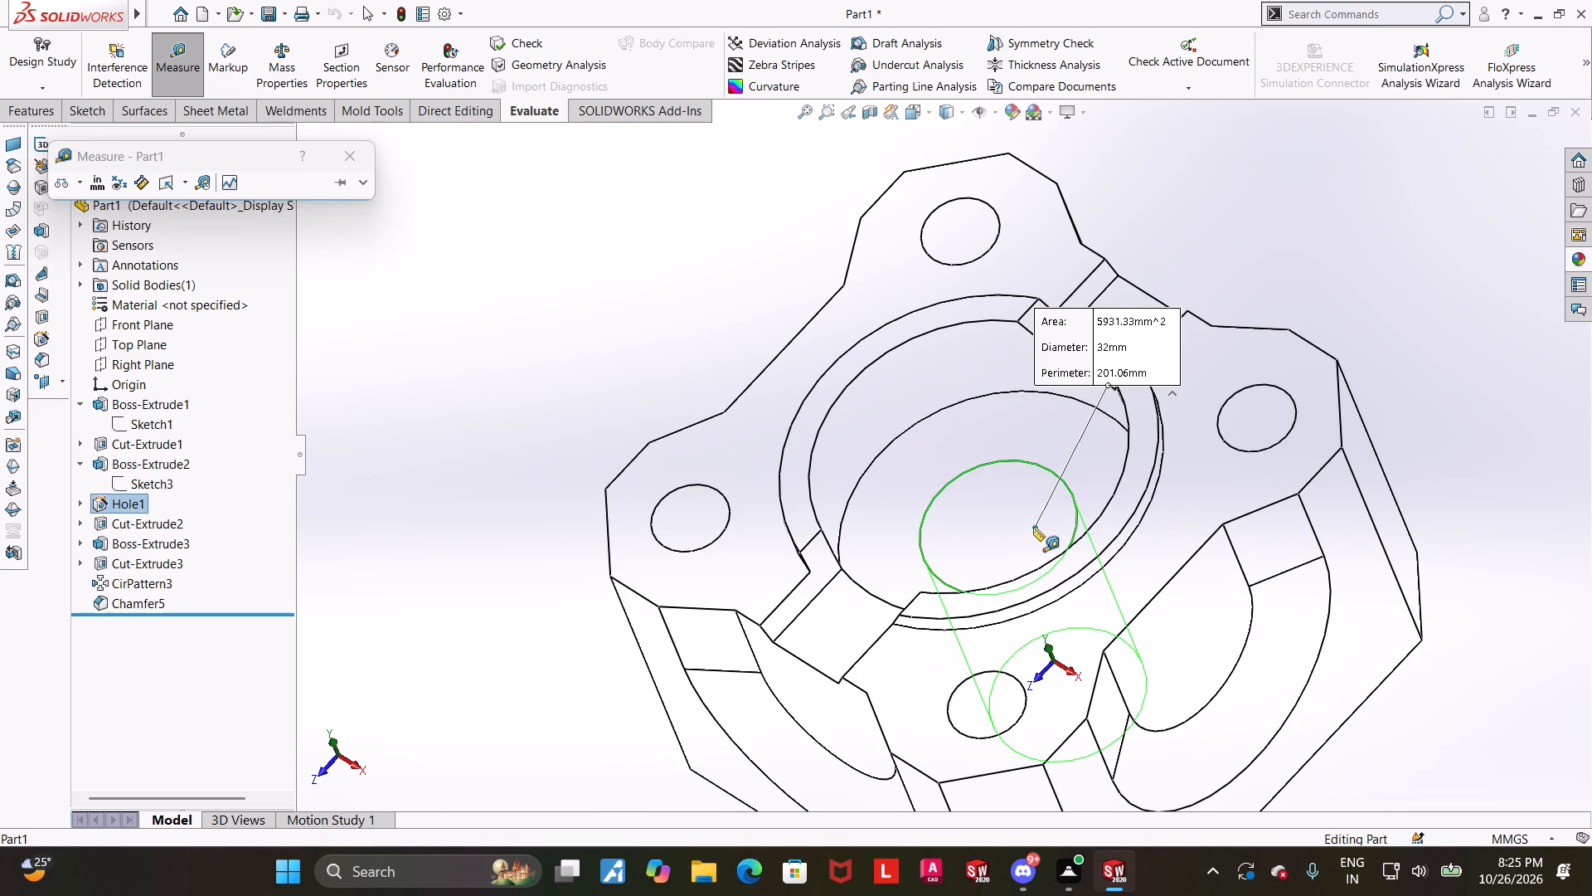
{"action": "key", "text": "Escape"}
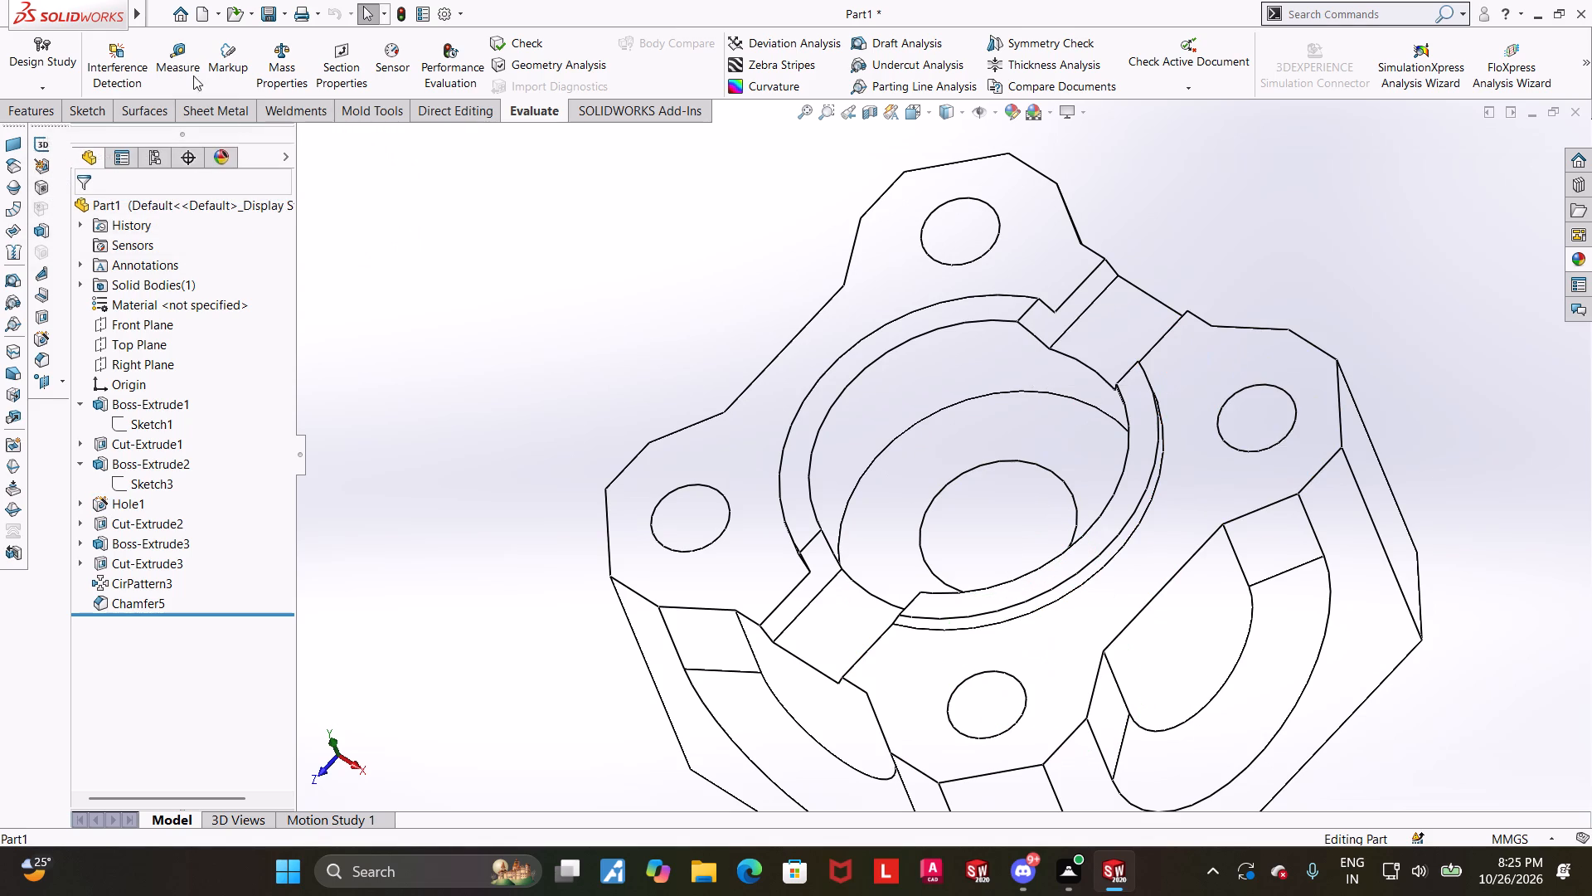
Measure the normal distance between the top groove's floor and the block's top face.
{"action": "left_click", "coordinate": [168, 60]}
{"action": "middle_click_drag", "start_coordinate": [935, 280], "coordinate": [956, 222]}
{"action": "left_click", "coordinate": [879, 582]}
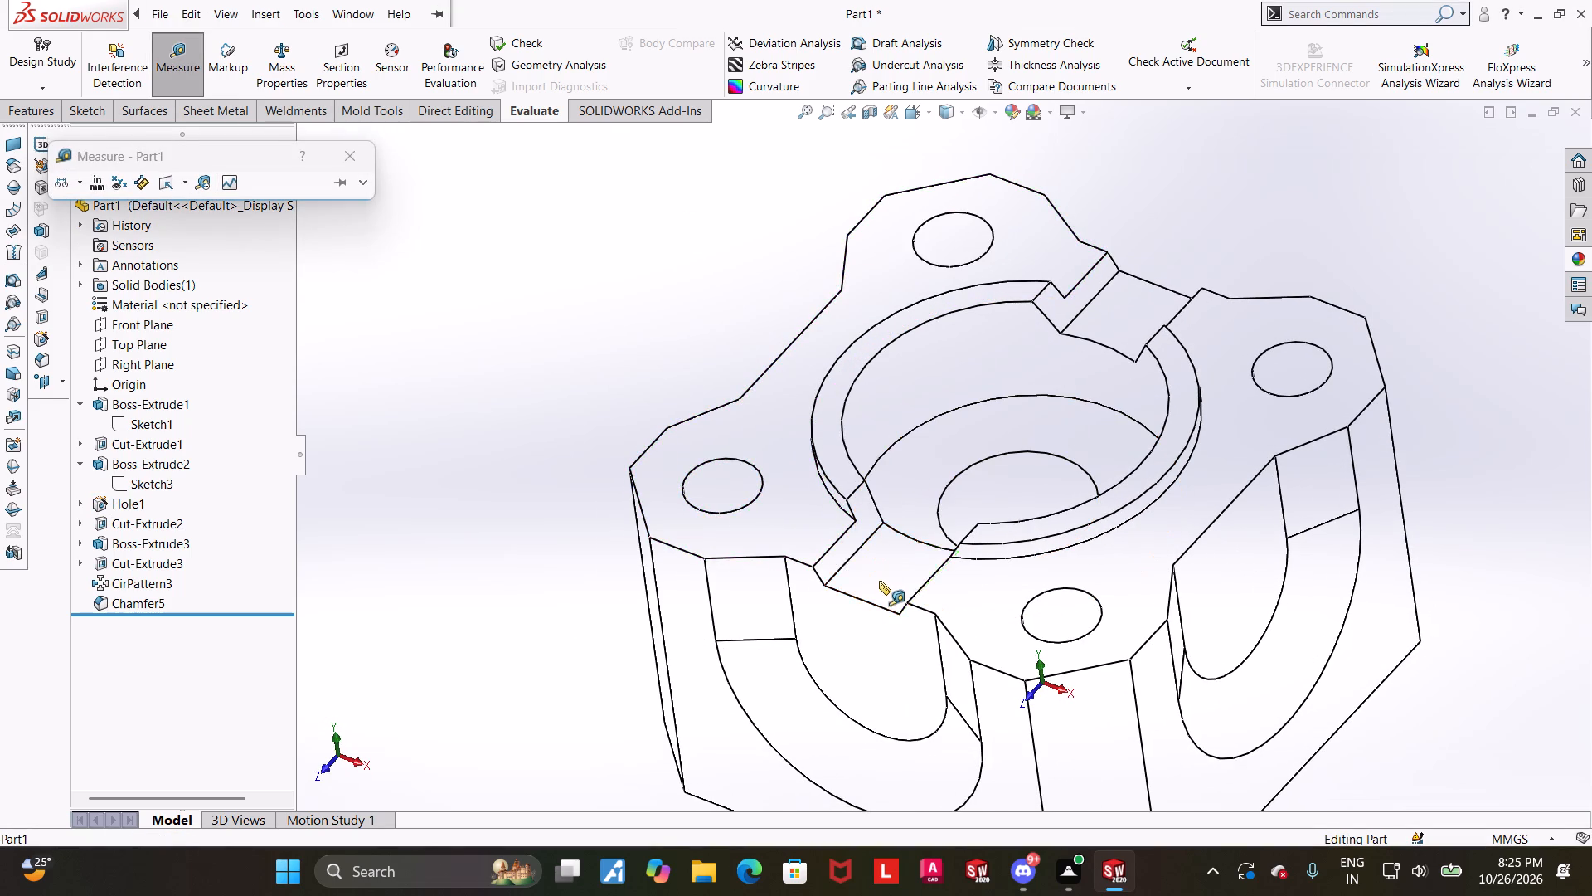
{"action": "left_click", "coordinate": [783, 495]}
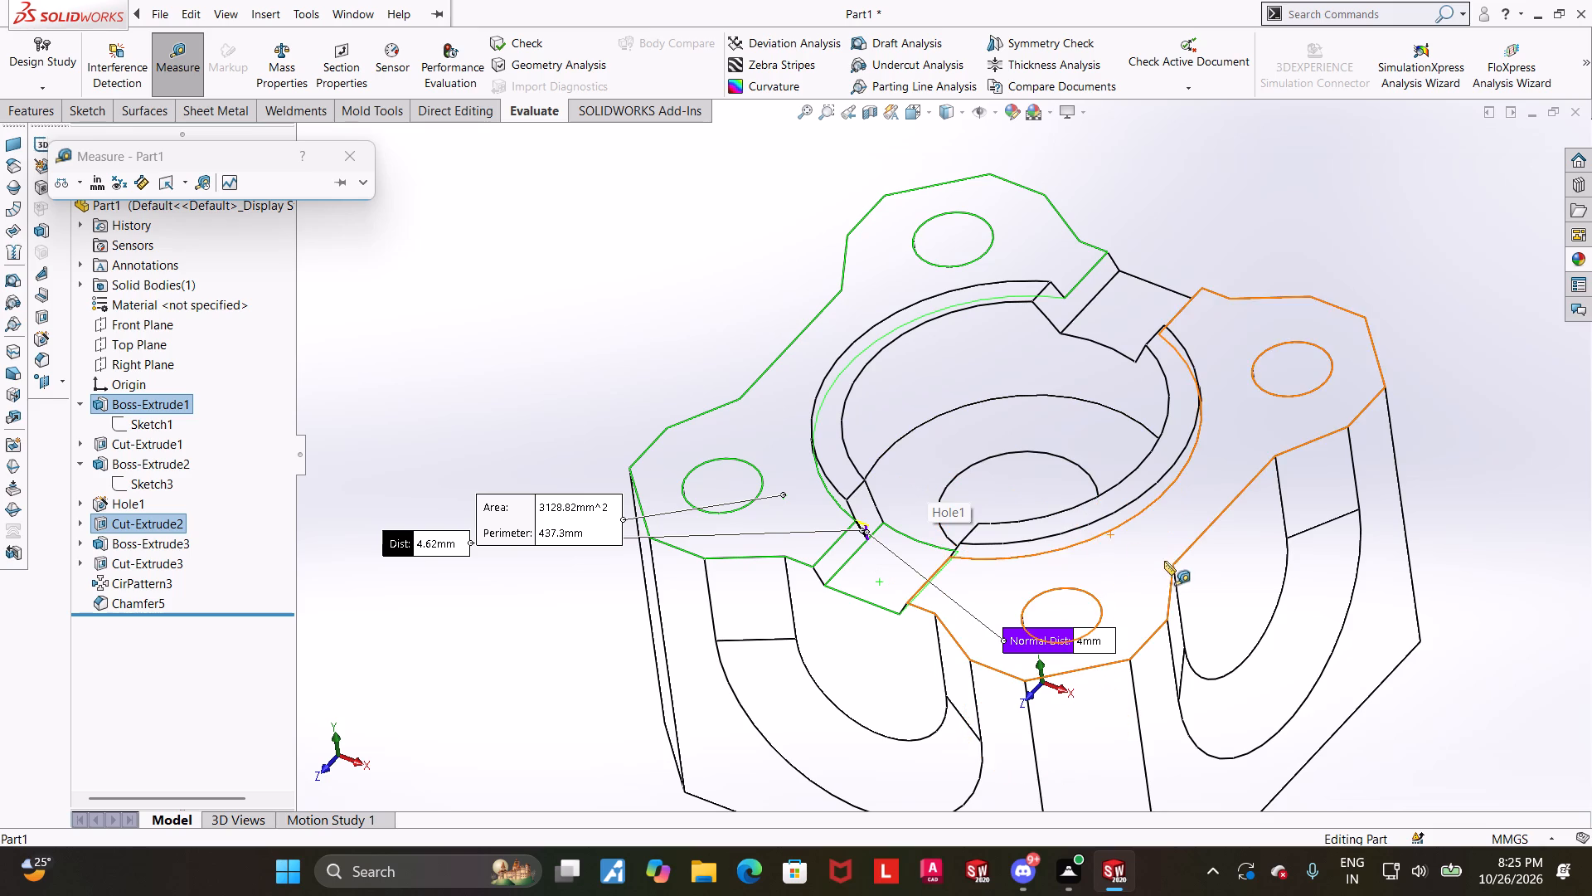
{"action": "middle_click_drag", "start_coordinate": [1152, 602], "coordinate": [1172, 518]}
{"action": "key", "text": "Escape"}
{"action": "key", "text": "Escape"}
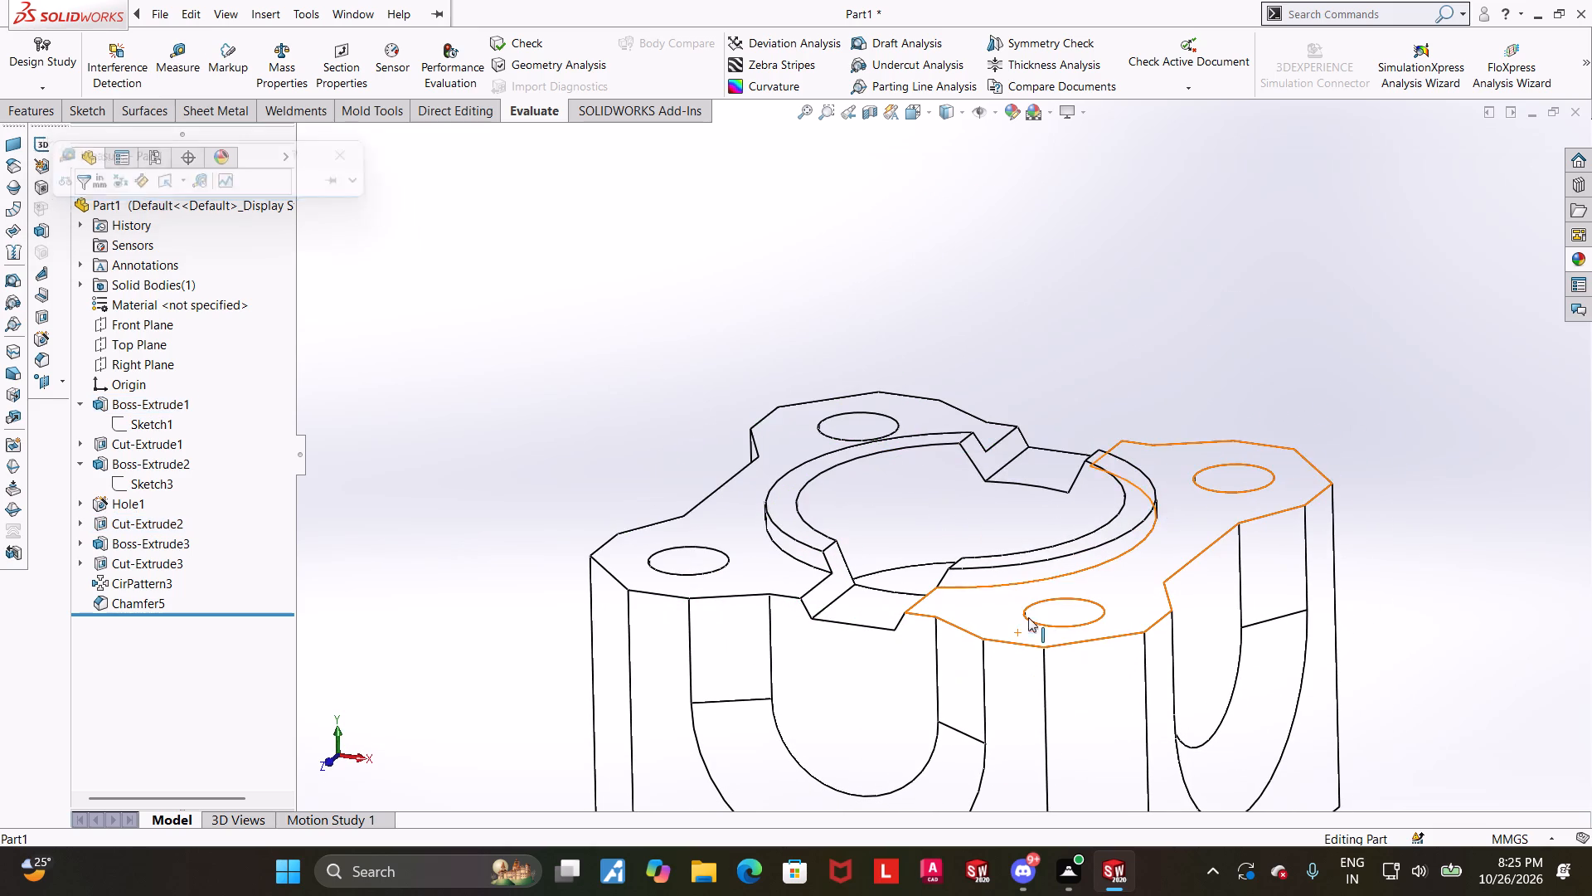
Measure the normal distance between the raised ring's top face and the groove's floor.
{"action": "middle_click_drag", "start_coordinate": [1041, 537], "coordinate": [1030, 600]}
{"action": "scroll", "coordinate": [923, 599], "scroll_direction": "down", "scroll_amount": 2}
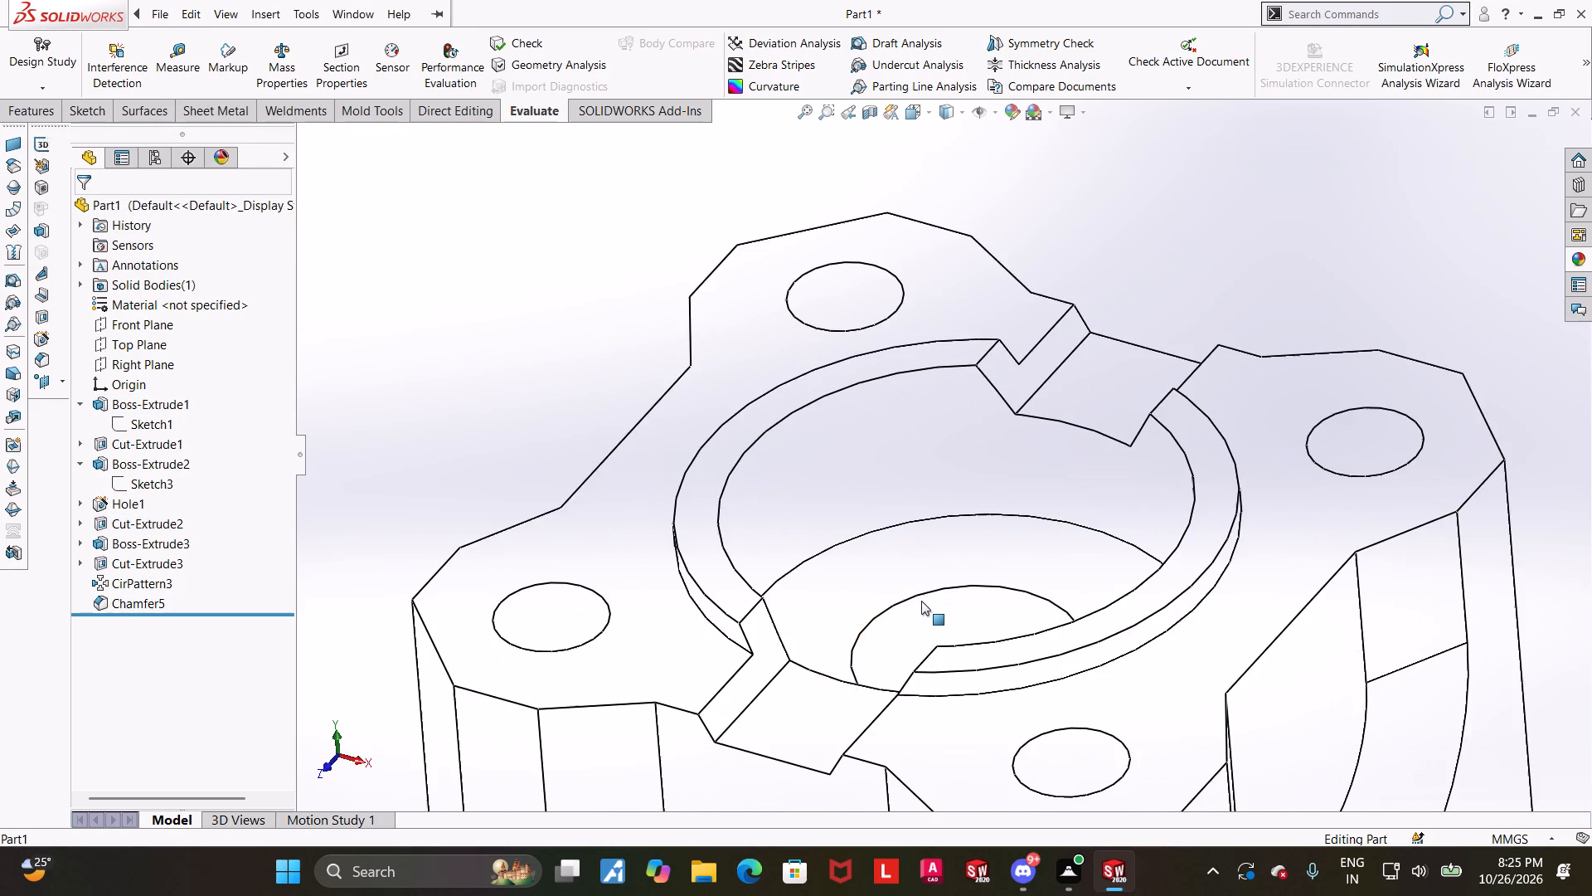
{"action": "scroll", "coordinate": [921, 601], "scroll_direction": "up", "scroll_amount": 2}
{"action": "middle_click_drag", "start_coordinate": [922, 629], "coordinate": [930, 574]}
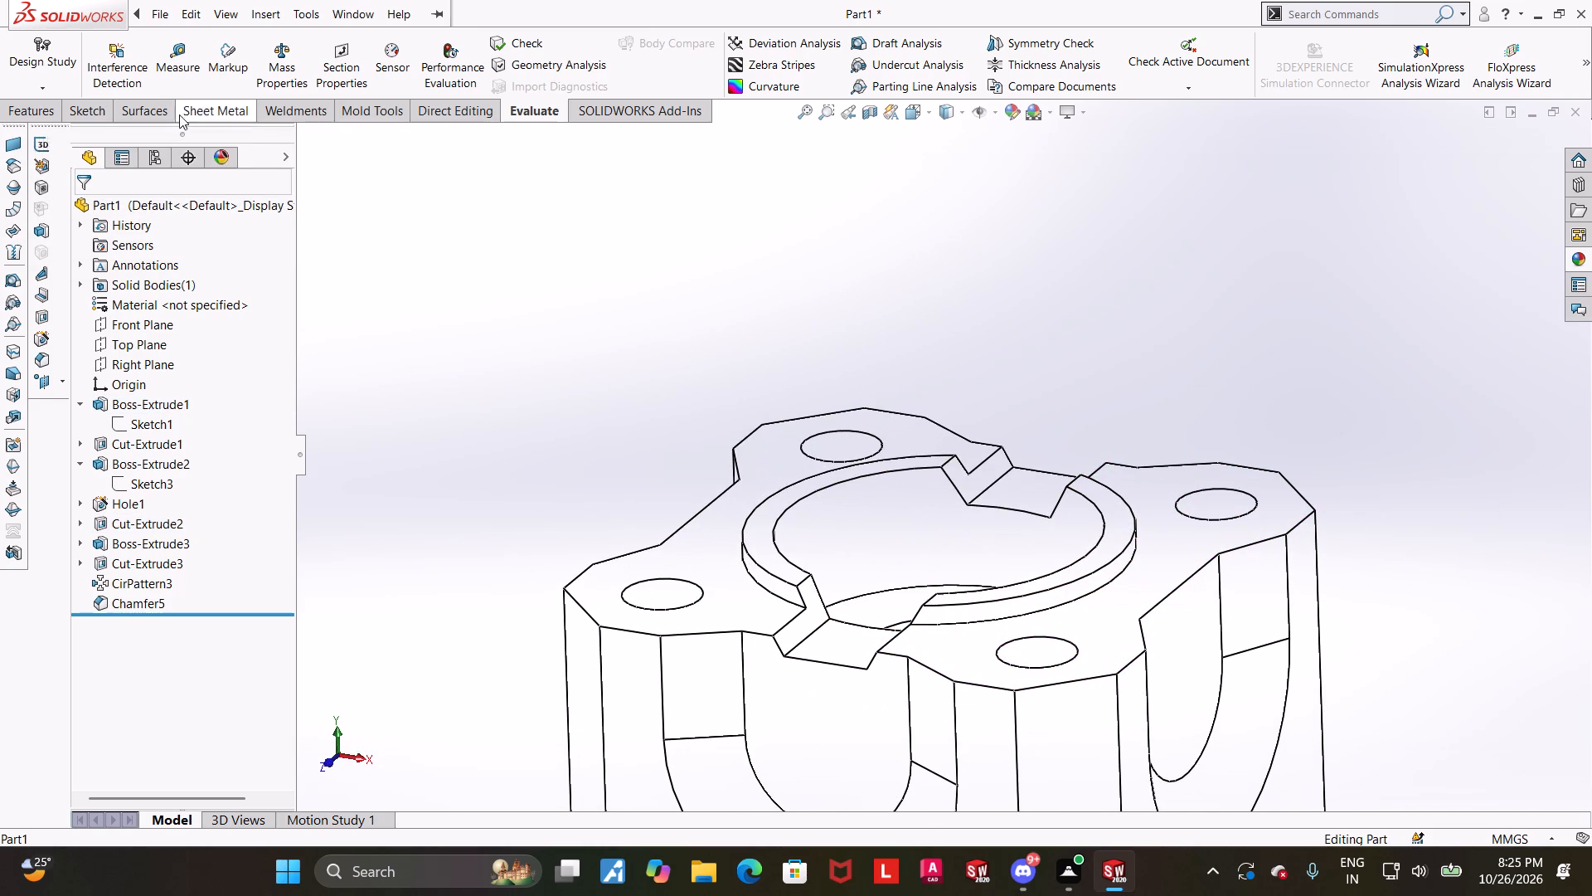
{"action": "left_click", "coordinate": [183, 65]}
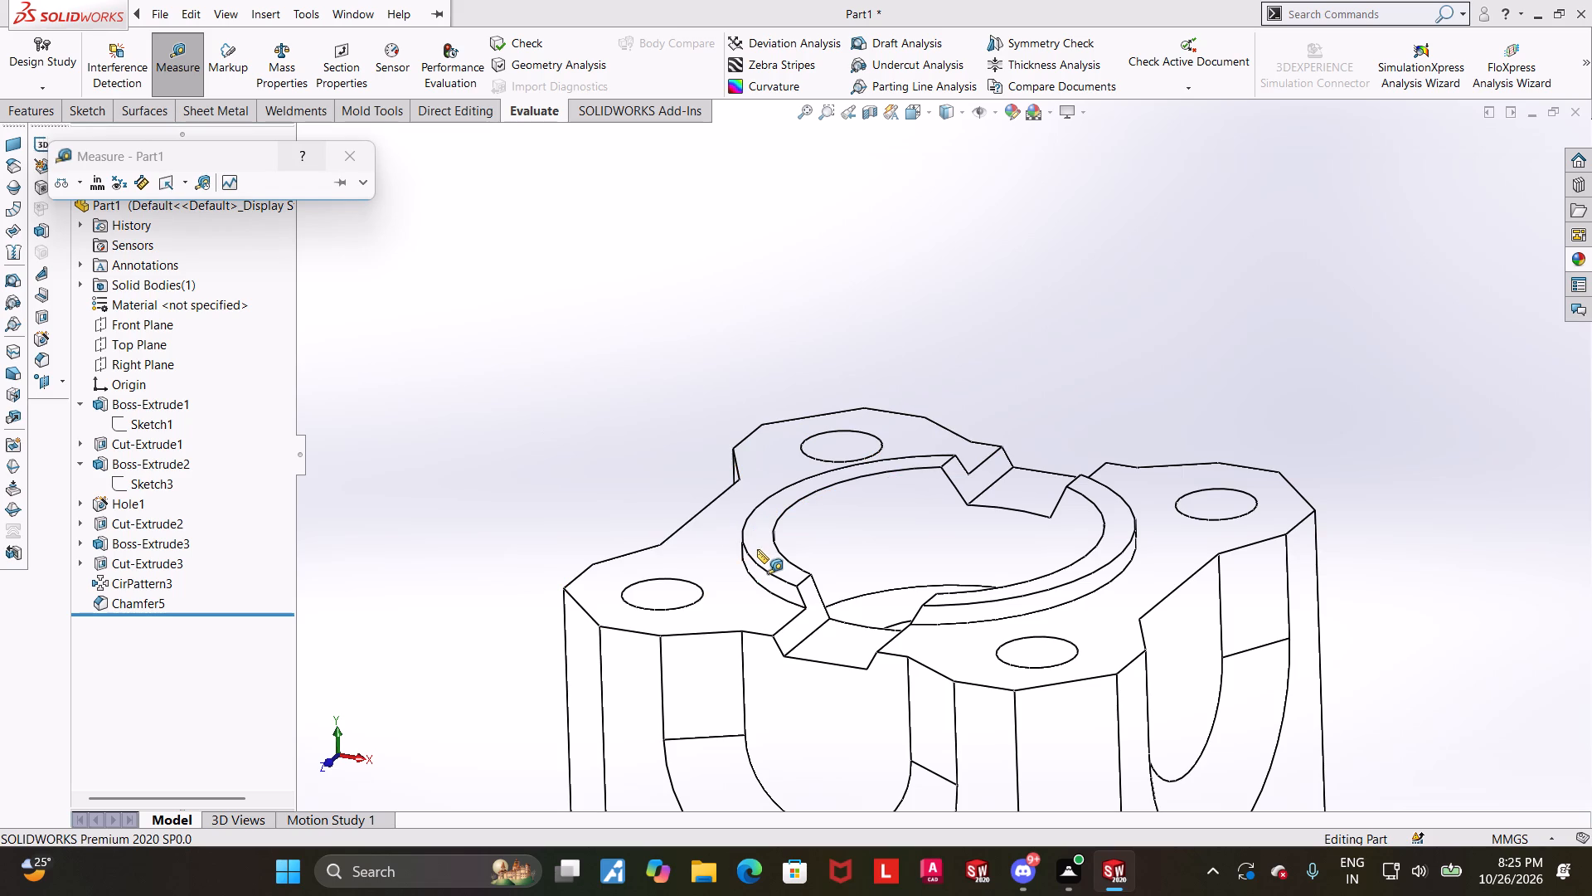
{"action": "left_click", "coordinate": [755, 549]}
{"action": "left_click", "coordinate": [842, 649]}
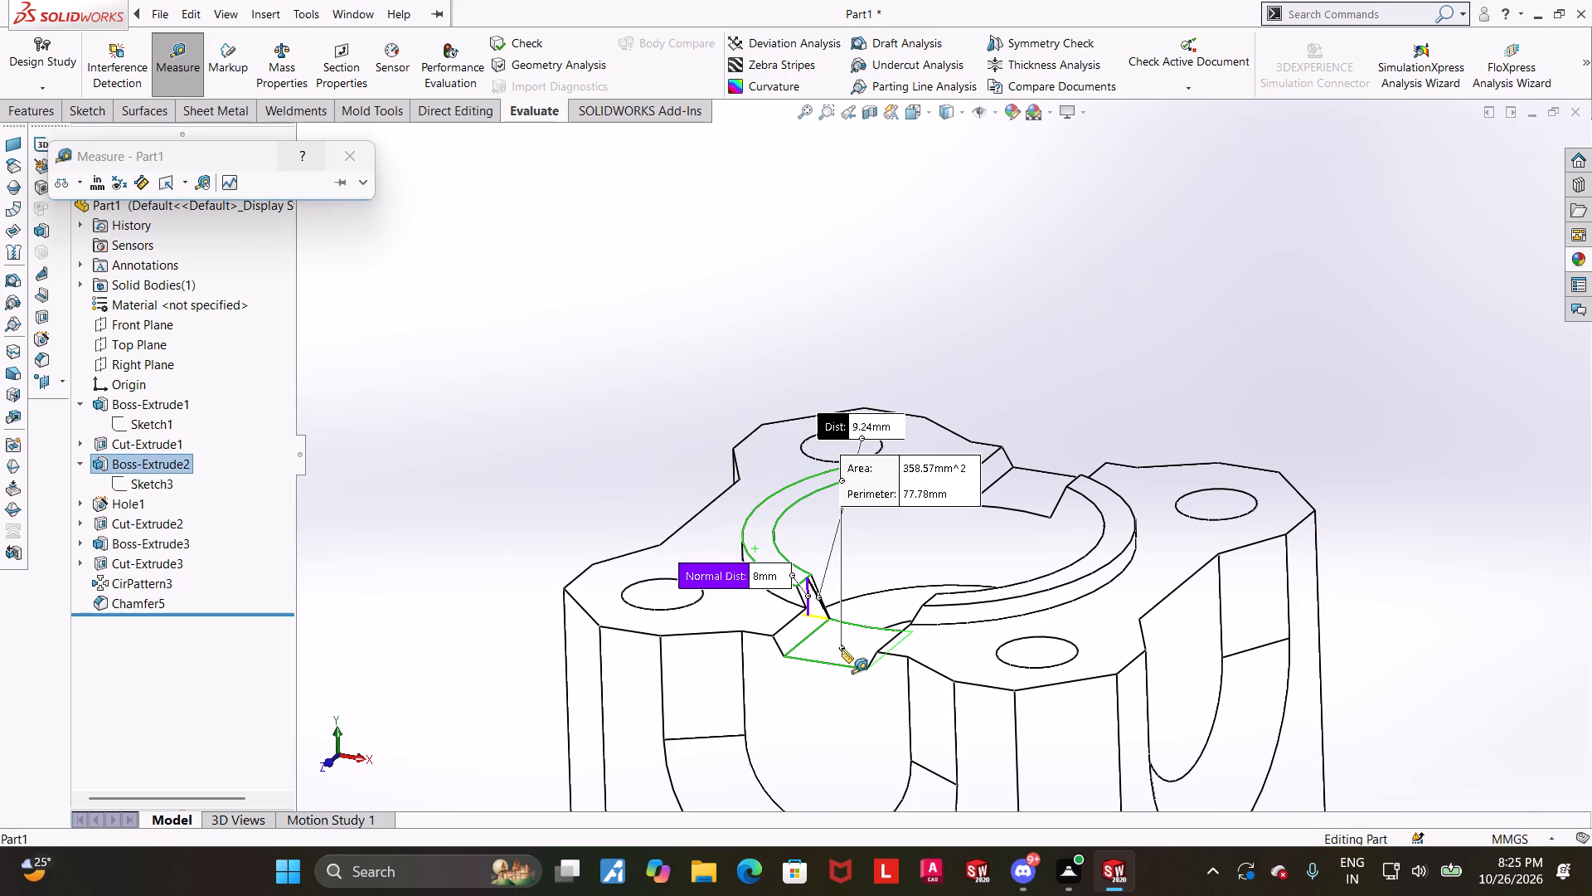
{"action": "key", "text": "Escape"}
Measure the large upper bore's wall together with the raised ring's outer cylindrical wall.
{"action": "scroll", "coordinate": [965, 595], "scroll_direction": "up", "scroll_amount": 1}
{"action": "scroll", "coordinate": [969, 598], "scroll_direction": "down", "scroll_amount": 1}
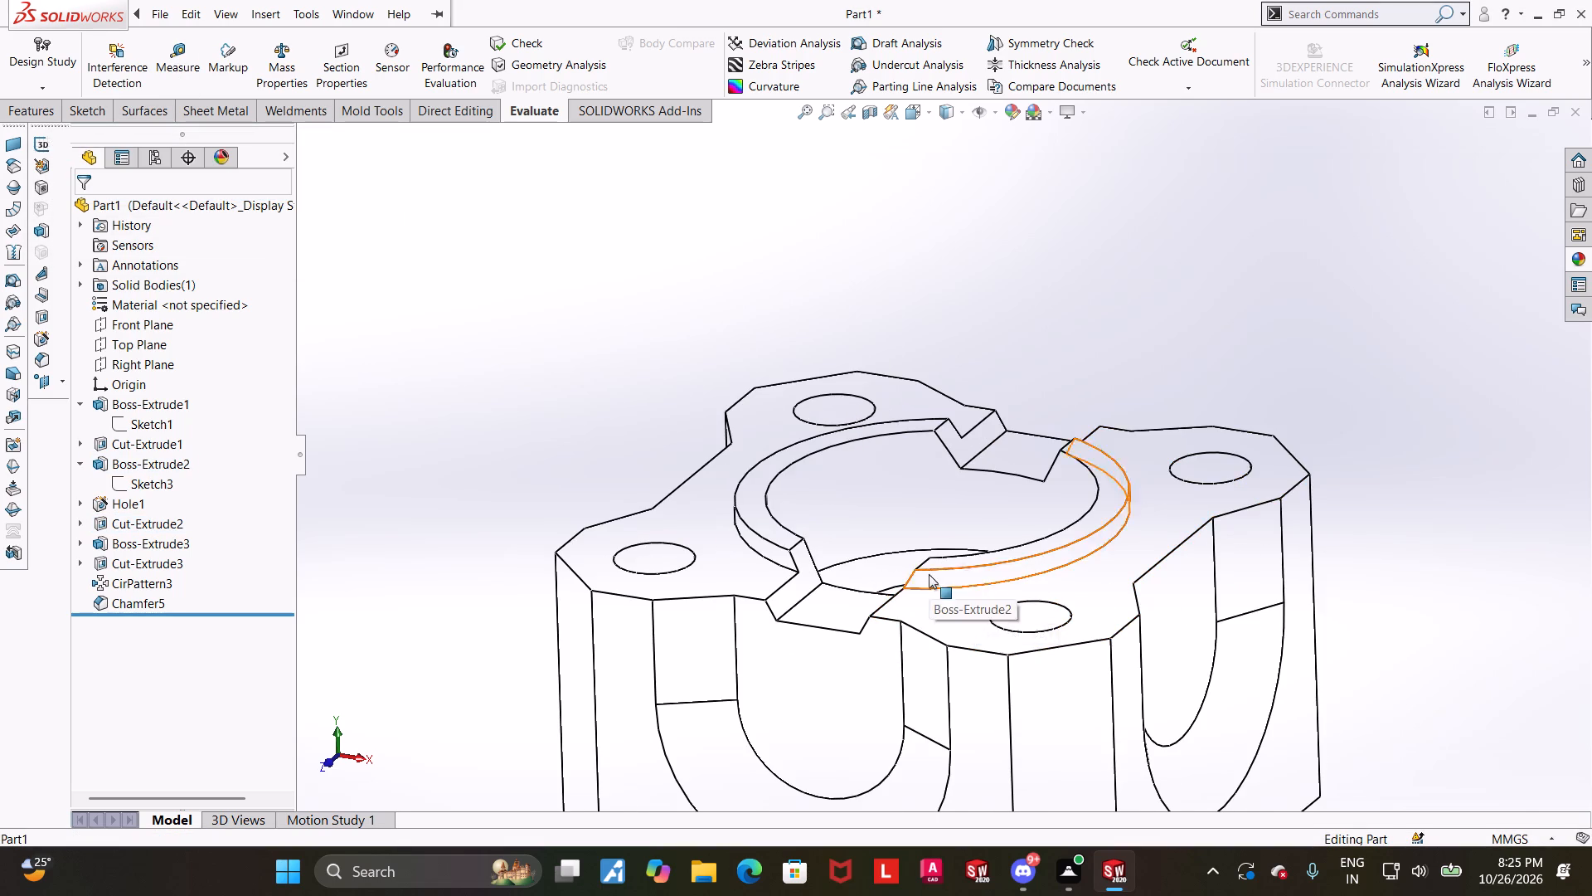
{"action": "scroll", "coordinate": [929, 575], "scroll_direction": "down", "scroll_amount": 2}
{"action": "left_click", "coordinate": [188, 63]}
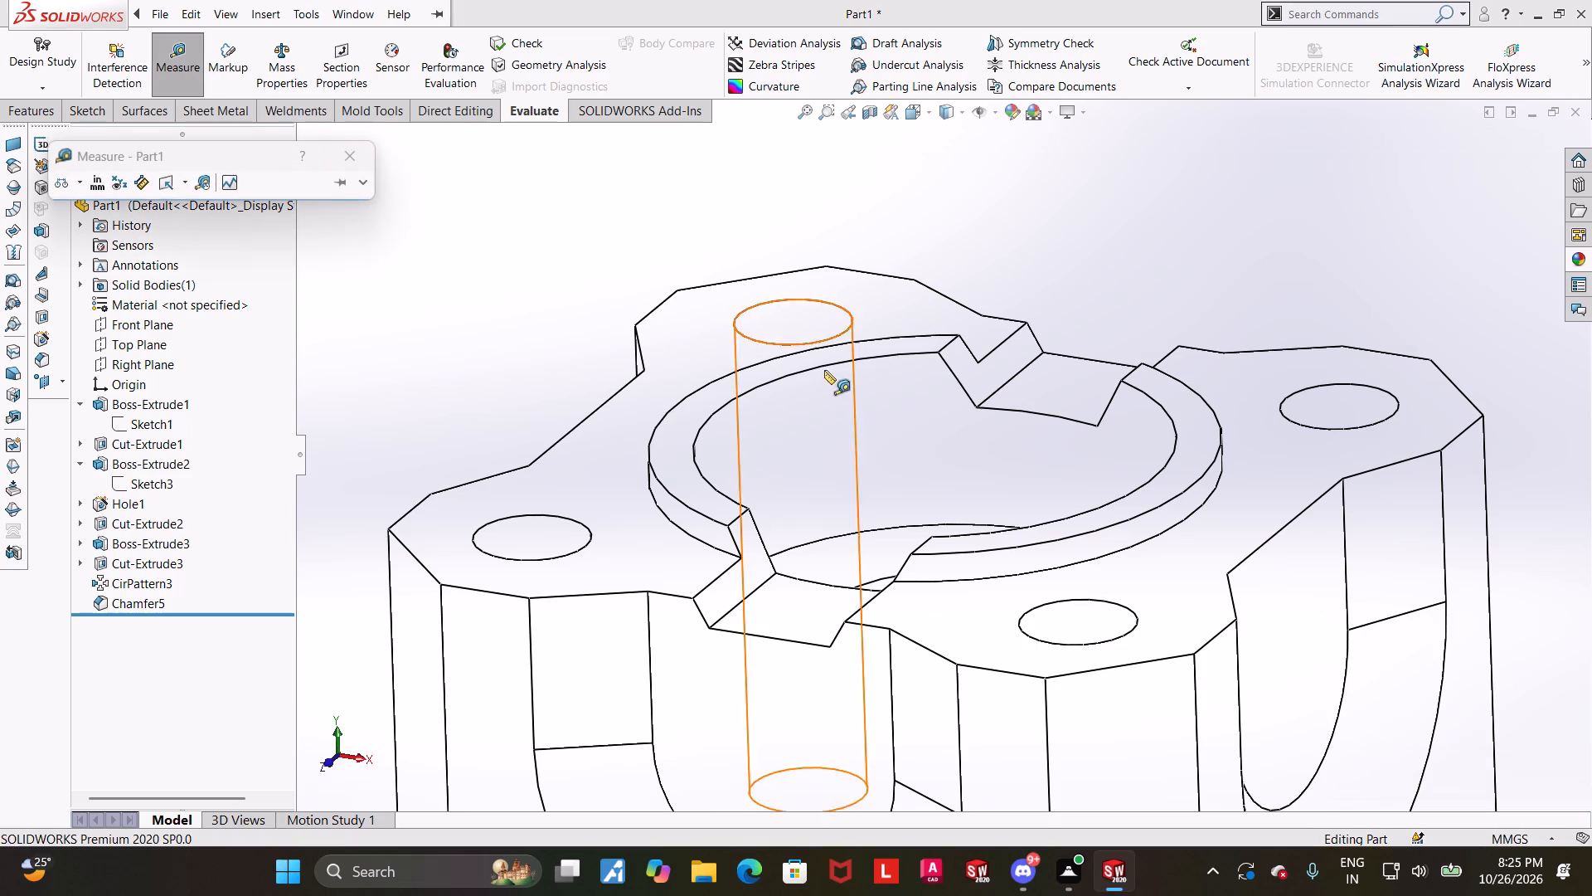
{"action": "left_click", "coordinate": [817, 412]}
{"action": "middle_click_drag", "start_coordinate": [716, 394], "coordinate": [827, 485]}
{"action": "left_click", "coordinate": [696, 416]}
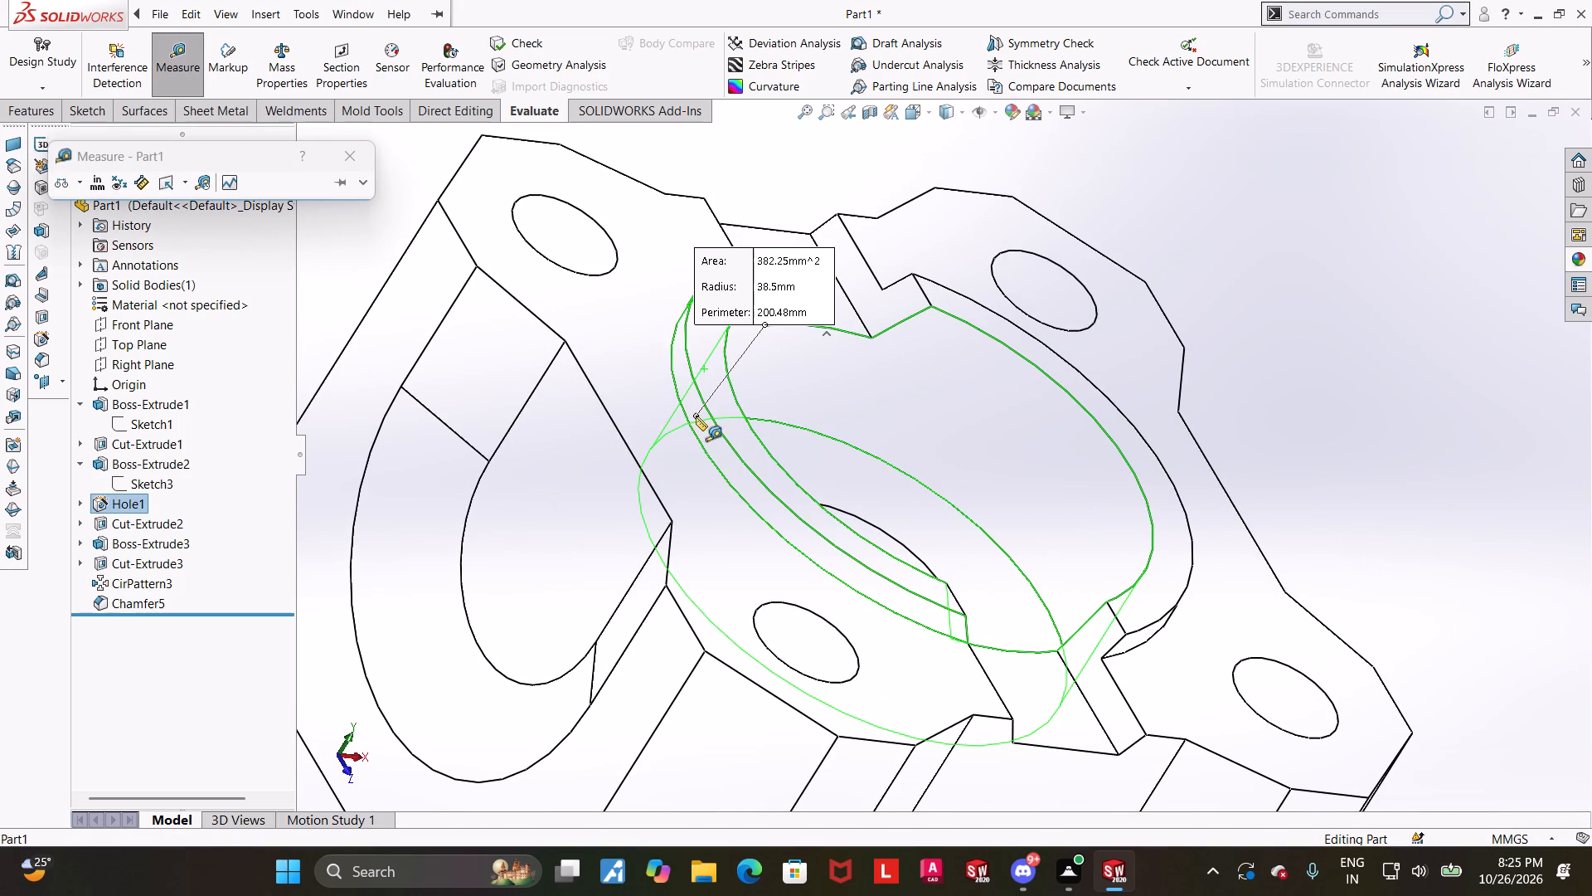
{"action": "middle_click_drag", "start_coordinate": [901, 426], "coordinate": [745, 400]}
{"action": "key", "text": "Escape"}
Measure the distance between the block's front side face and the floor of its arched recess.
{"action": "scroll", "coordinate": [772, 397], "scroll_direction": "up", "scroll_amount": 3}
{"action": "middle_click_drag", "start_coordinate": [789, 411], "coordinate": [821, 417]}
{"action": "scroll", "coordinate": [796, 428], "scroll_direction": "up", "scroll_amount": 1}
{"action": "scroll", "coordinate": [768, 480], "scroll_direction": "down", "scroll_amount": 2}
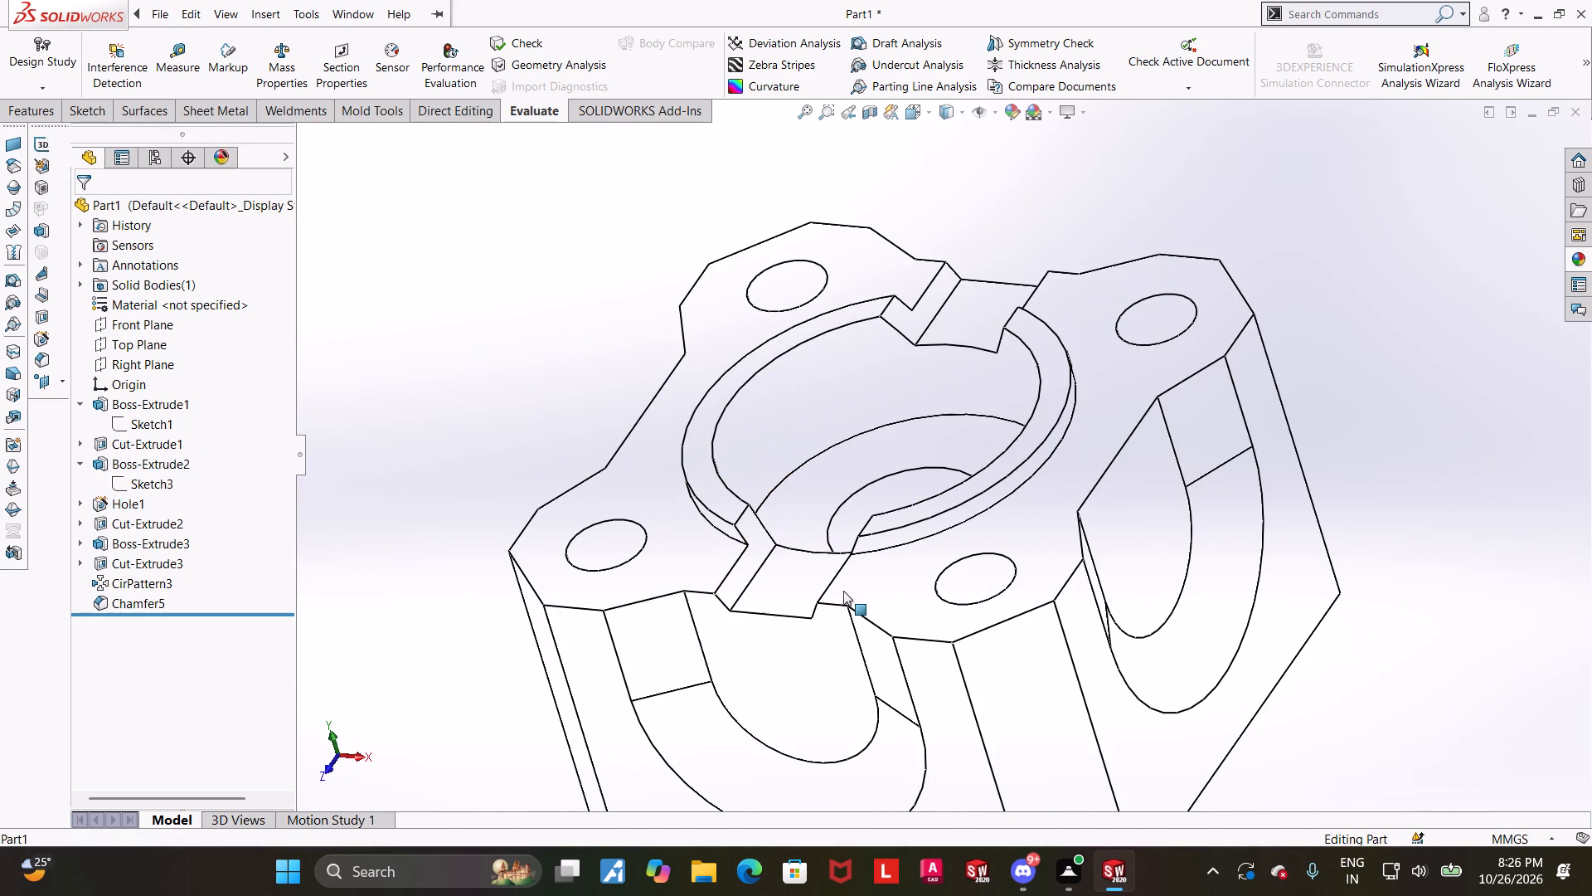
{"action": "scroll", "coordinate": [897, 556], "scroll_direction": "down", "scroll_amount": 1}
{"action": "scroll", "coordinate": [898, 556], "scroll_direction": "up", "scroll_amount": 3}
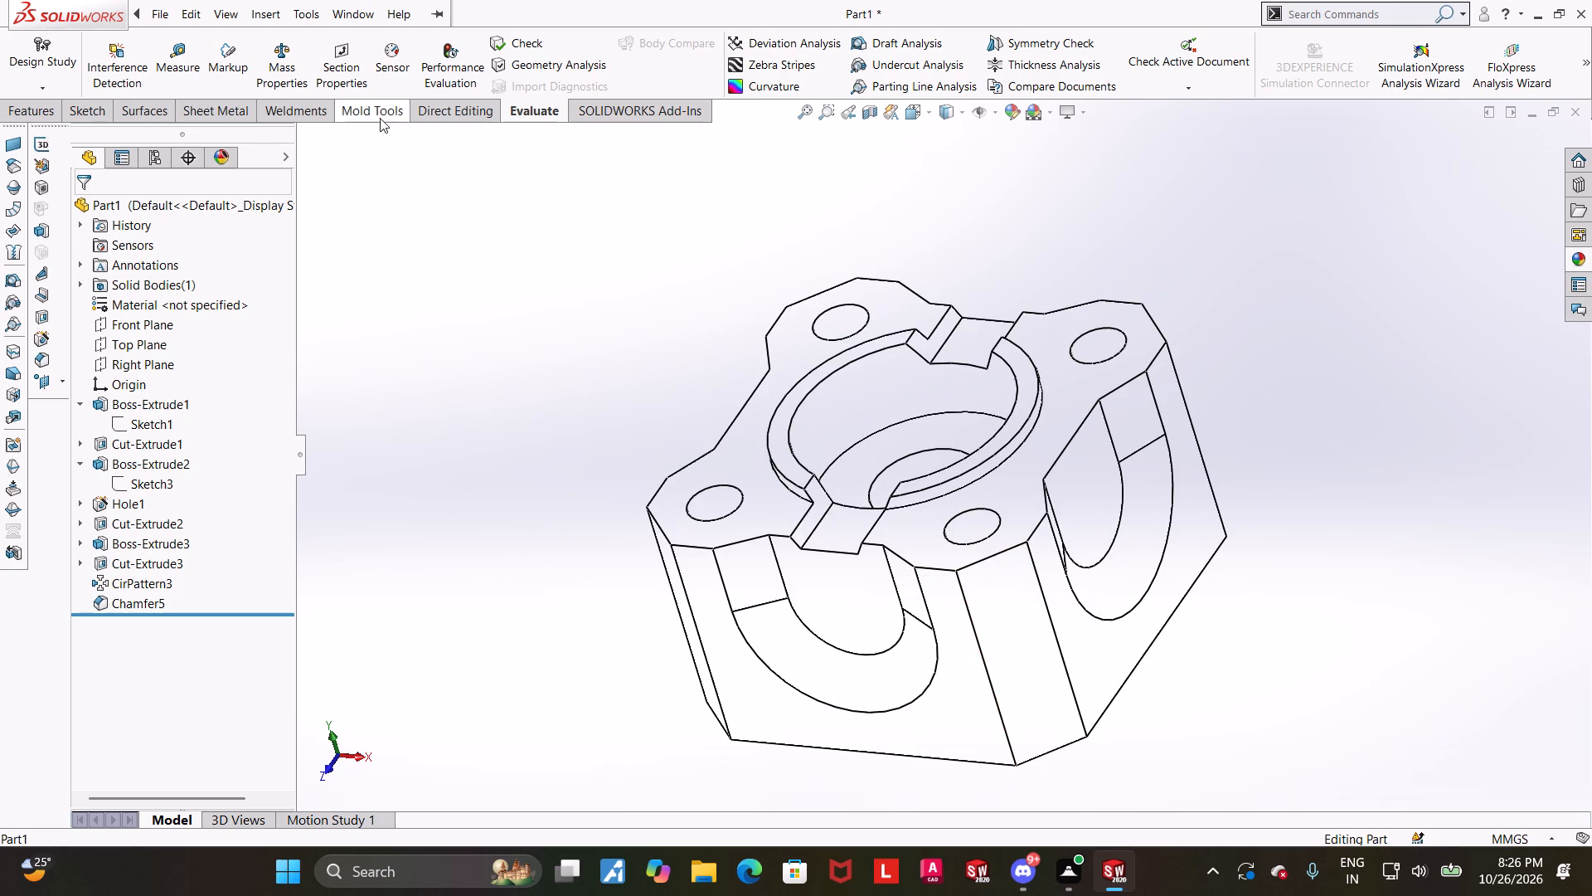
{"action": "left_click", "coordinate": [161, 72]}
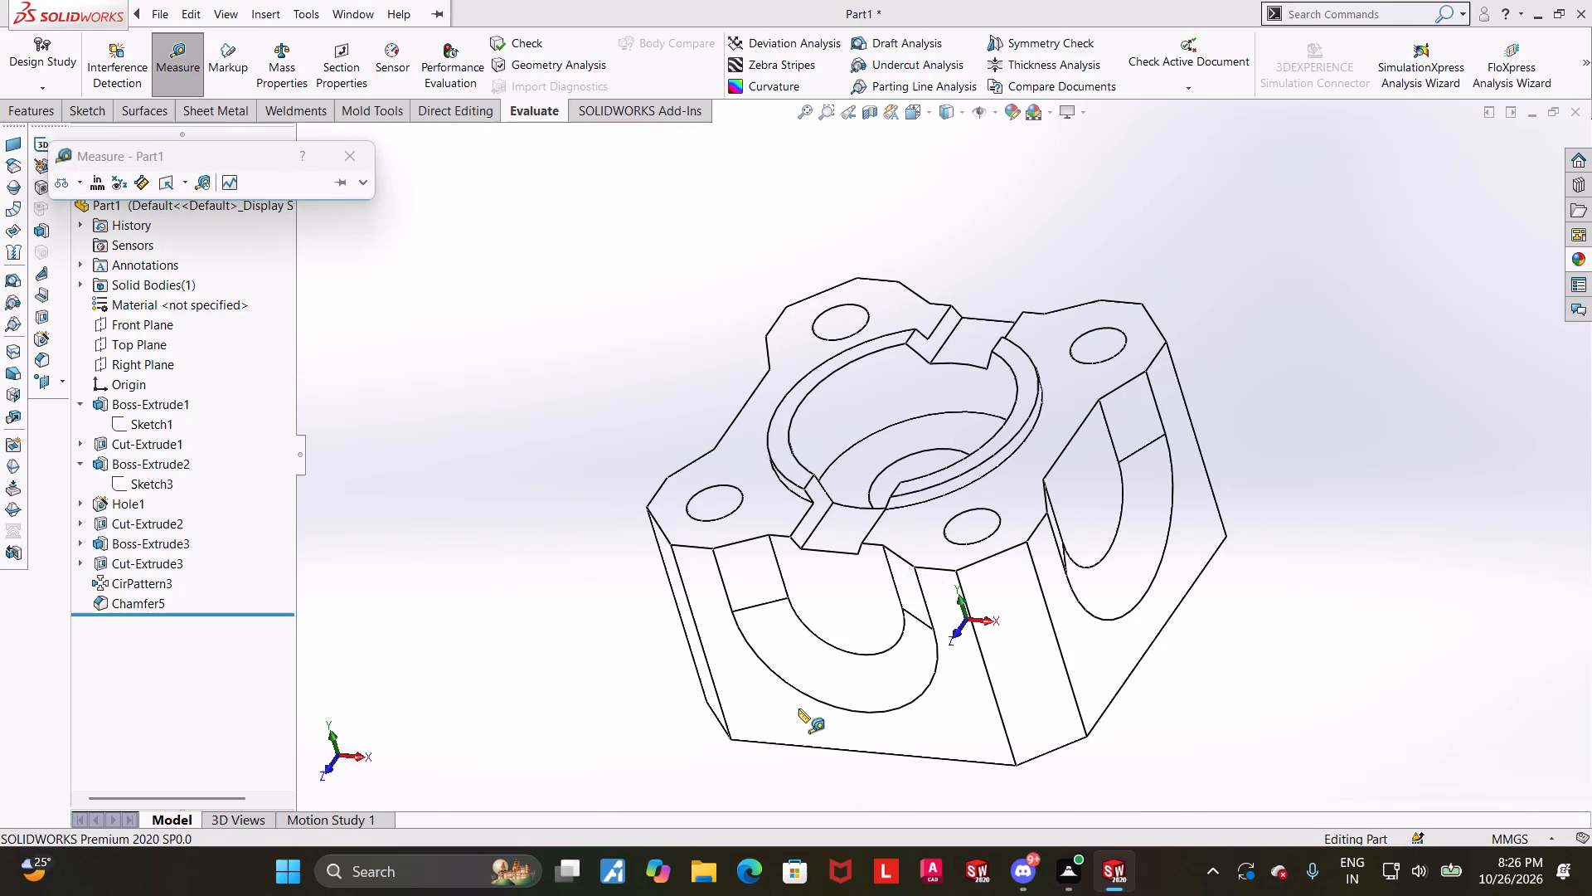
{"action": "left_click", "coordinate": [798, 709]}
{"action": "left_click", "coordinate": [856, 618]}
{"action": "key", "text": "Escape"}
Measure the normal distance from the block's top face to the counterbore's floor.
{"action": "scroll", "coordinate": [854, 616], "scroll_direction": "up", "scroll_amount": 3}
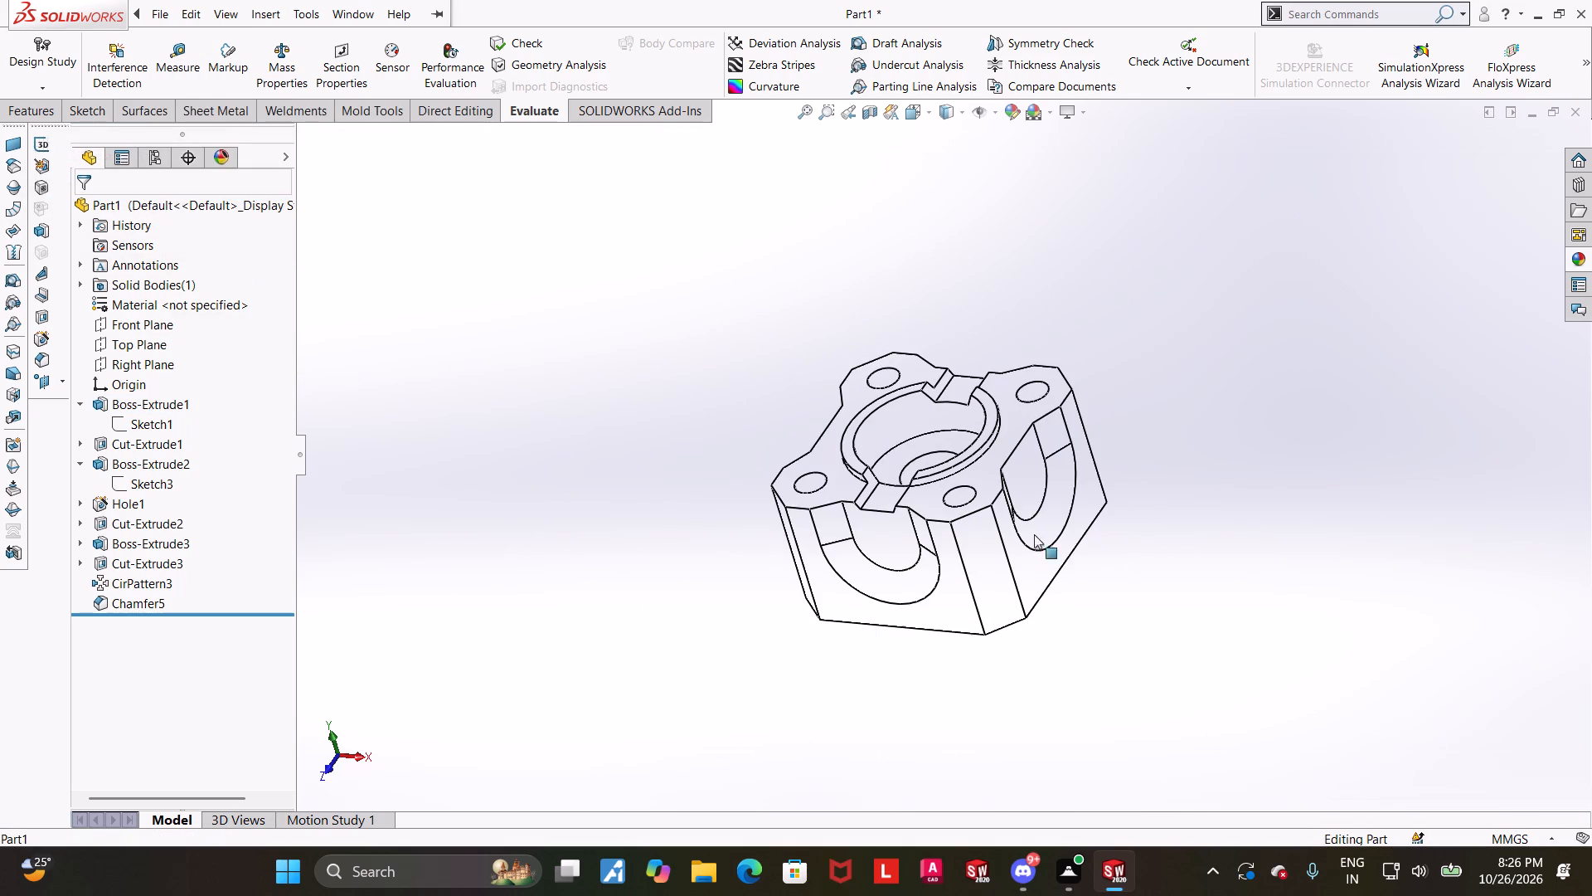
{"action": "middle_click_drag", "start_coordinate": [1075, 518], "coordinate": [1065, 427]}
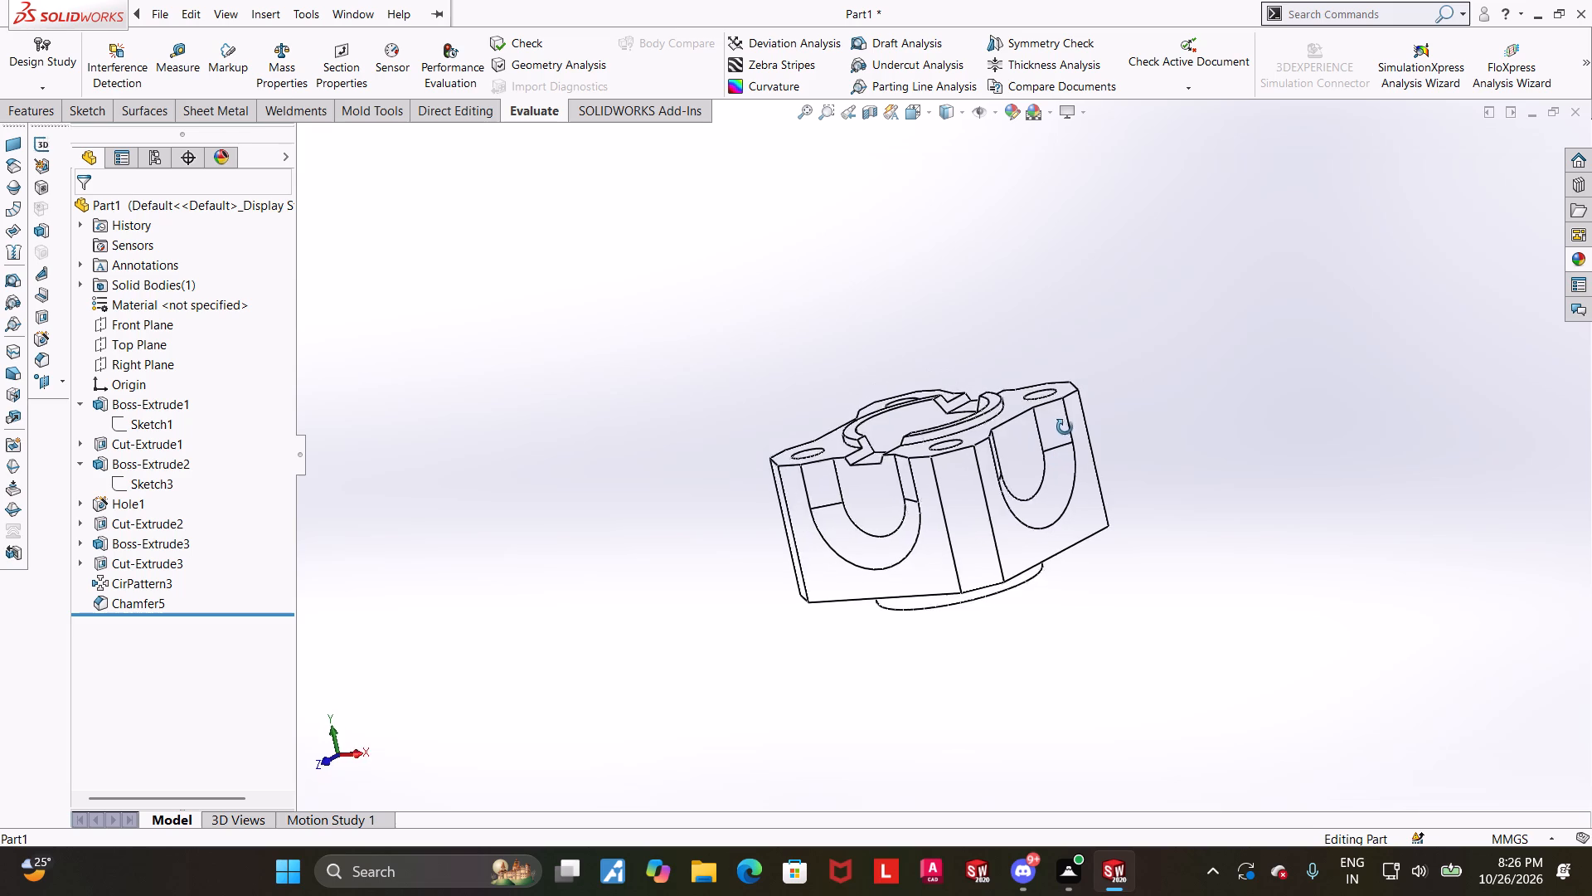
{"action": "middle_click_drag", "start_coordinate": [1065, 427], "coordinate": [1090, 543]}
{"action": "scroll", "coordinate": [1011, 462], "scroll_direction": "down", "scroll_amount": 3}
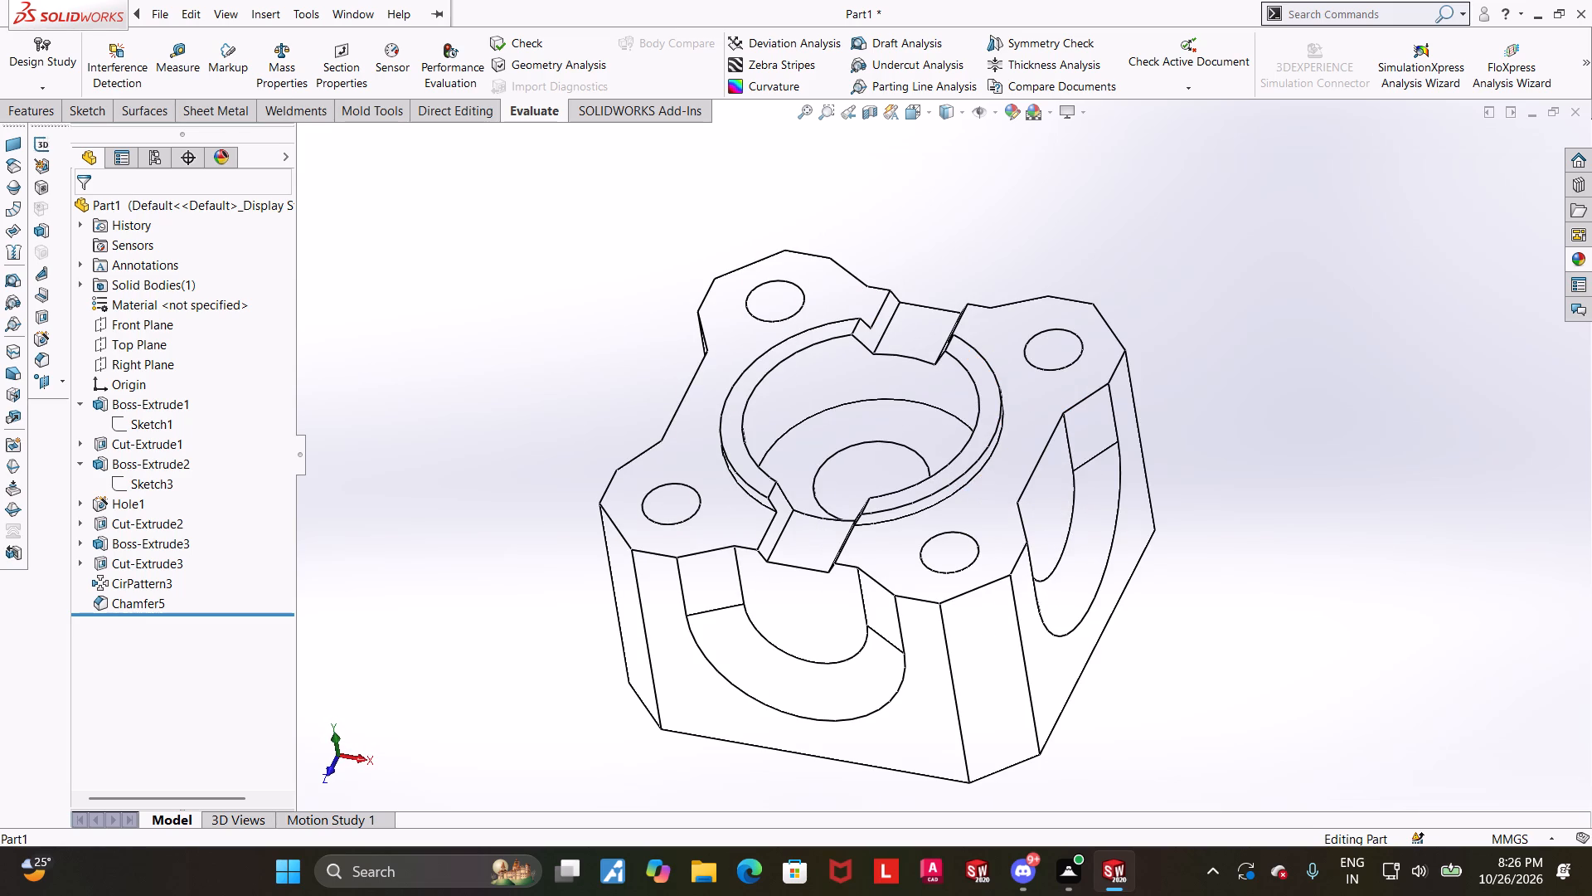
{"action": "left_click", "coordinate": [177, 56]}
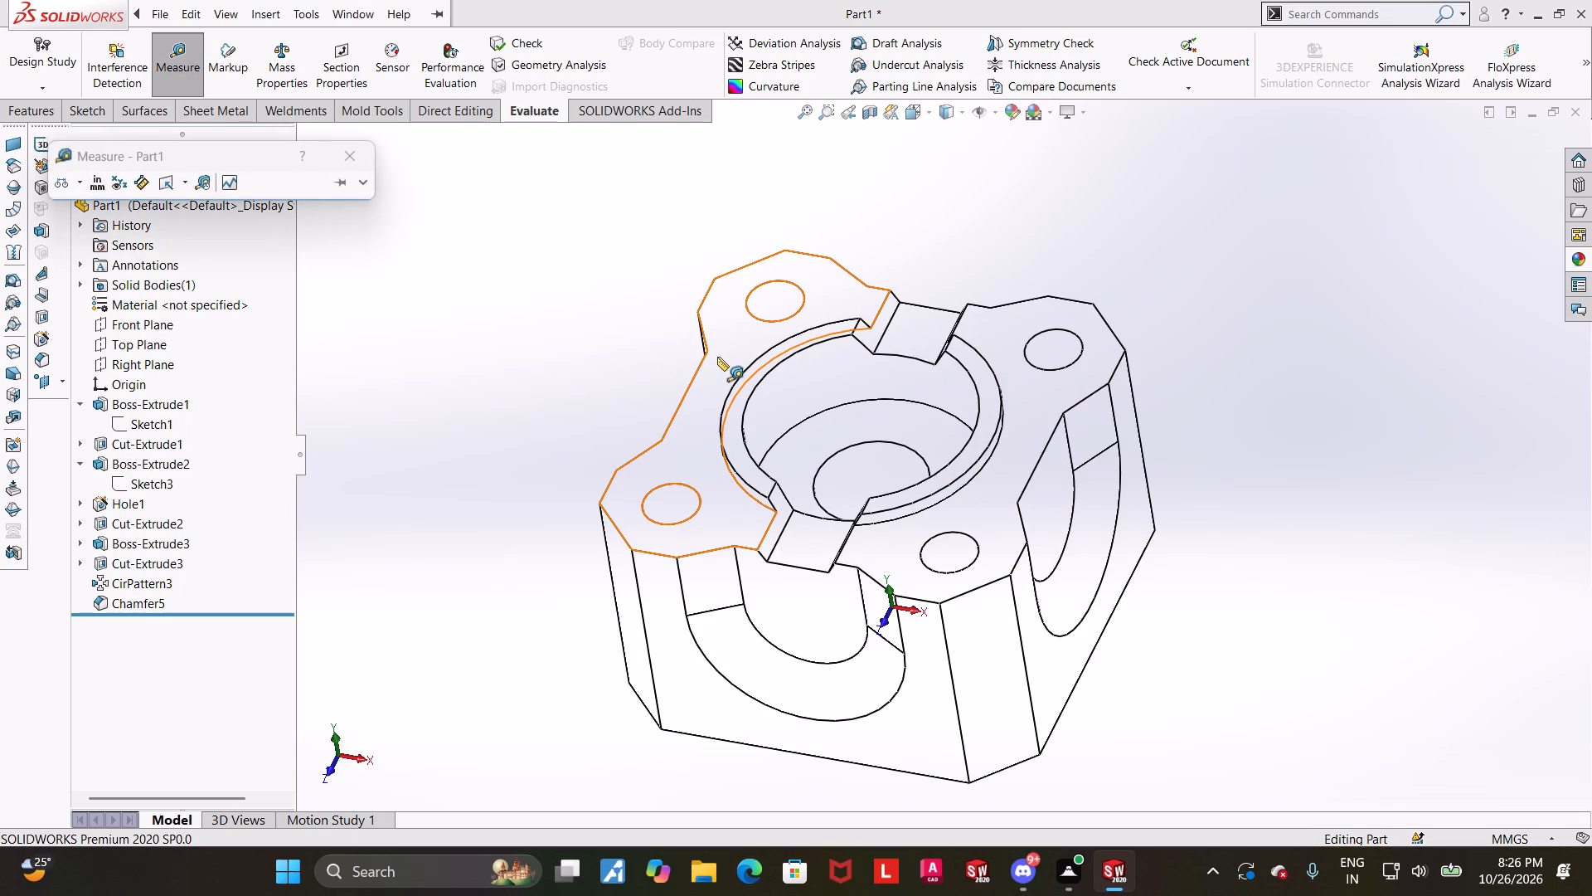
{"action": "left_click", "coordinate": [717, 357]}
{"action": "left_click", "coordinate": [828, 419]}
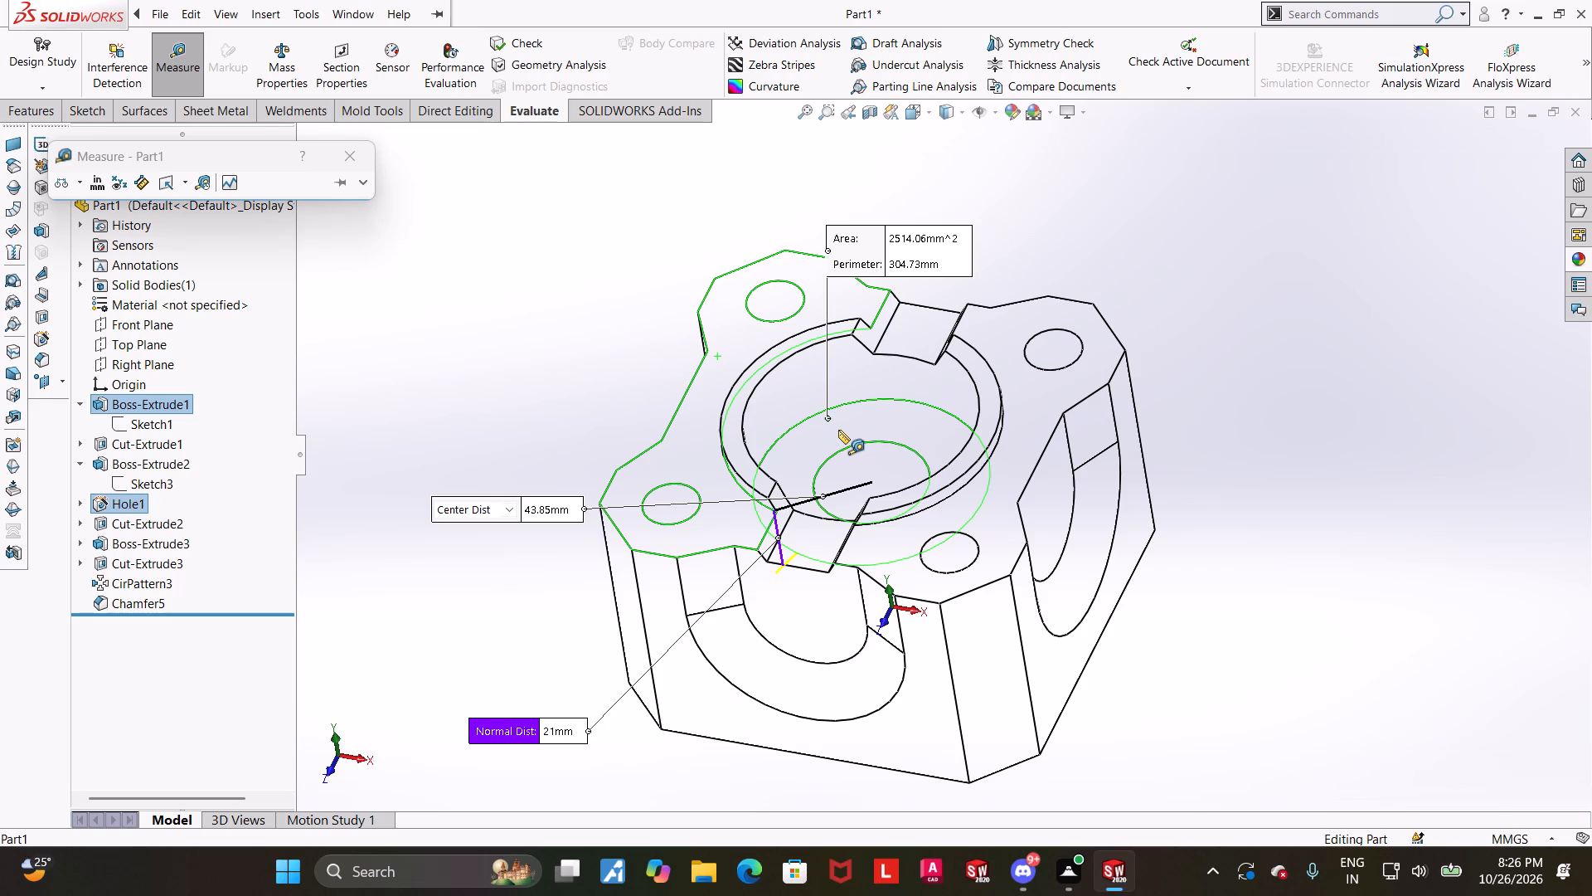
{"action": "key", "text": "Escape"}
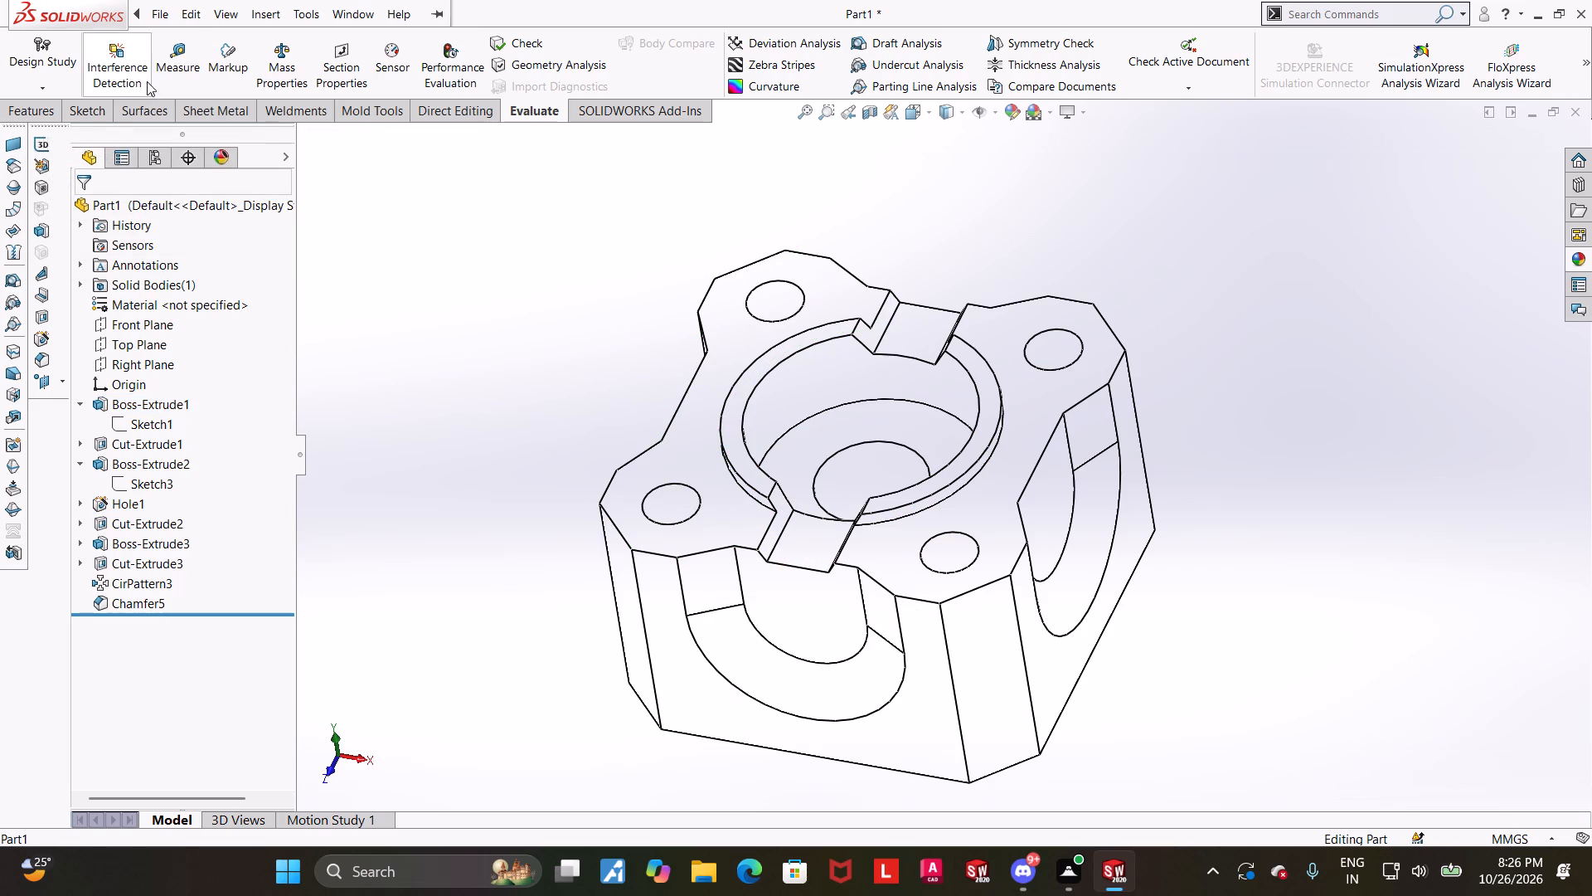
Edit the central counterbored hole (Hole1) and set its C-Bore depth to 25+4, giving 29 mm.
{"action": "left_click", "coordinate": [119, 511]}
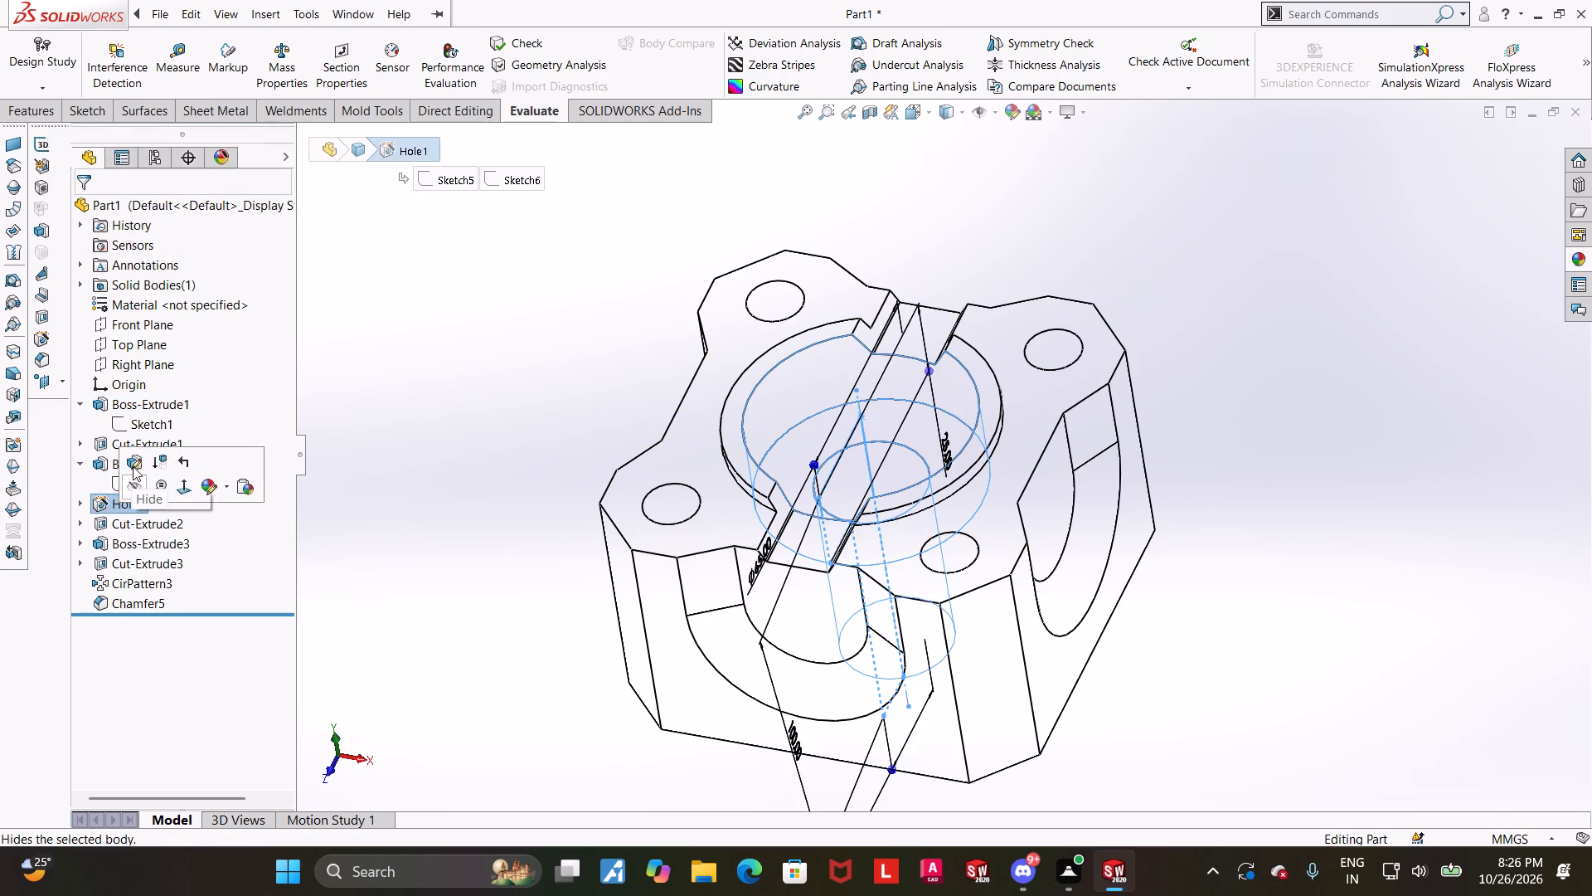
{"action": "left_click", "coordinate": [133, 456]}
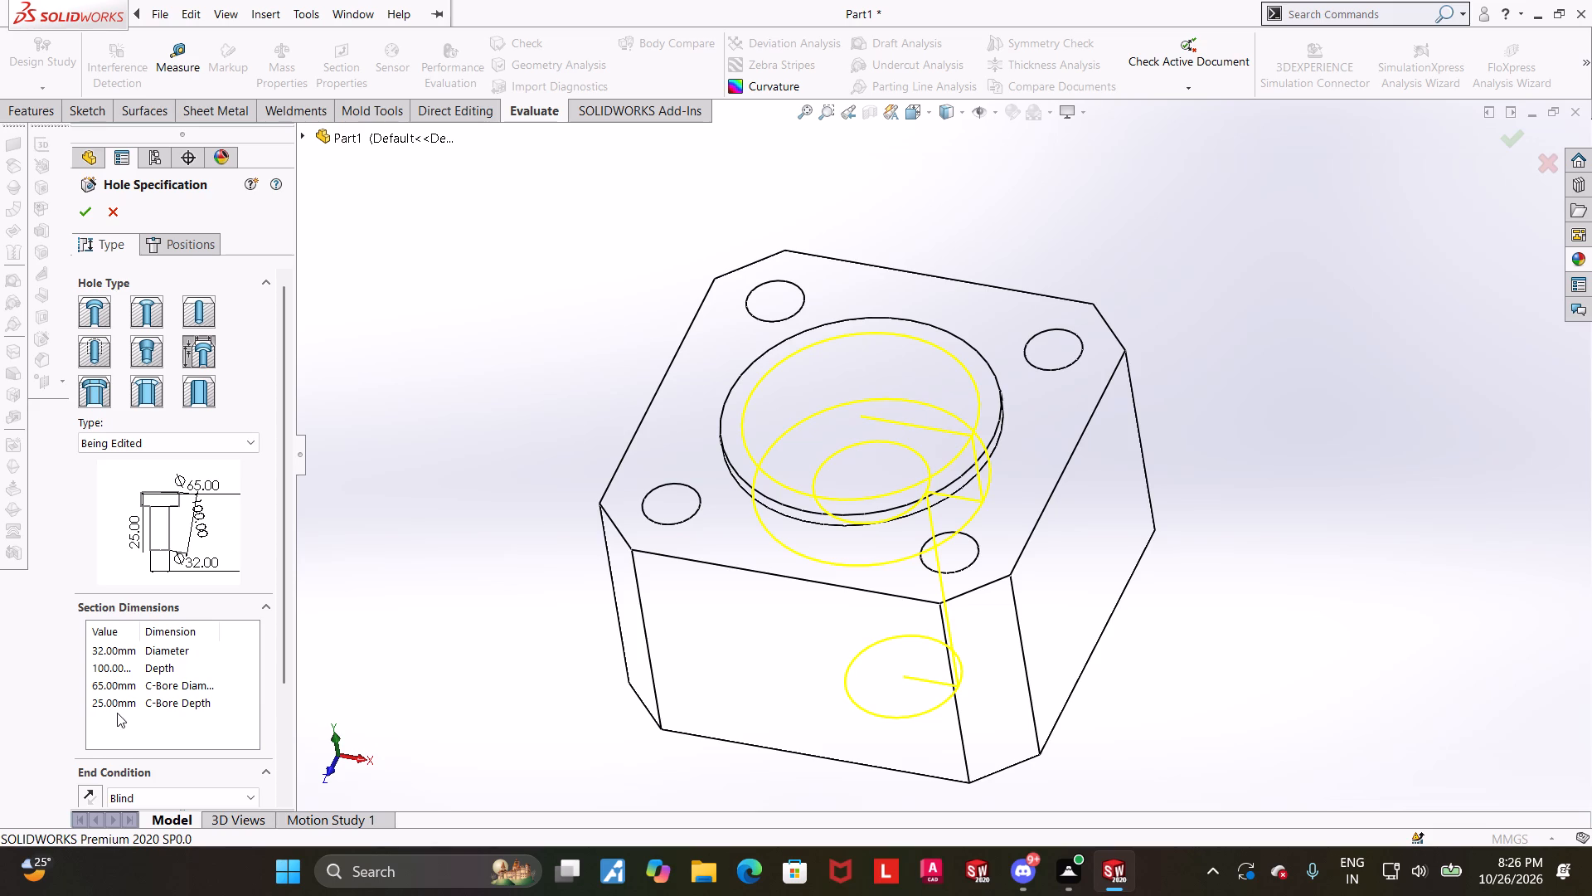
{"action": "double_click", "coordinate": [118, 706]}
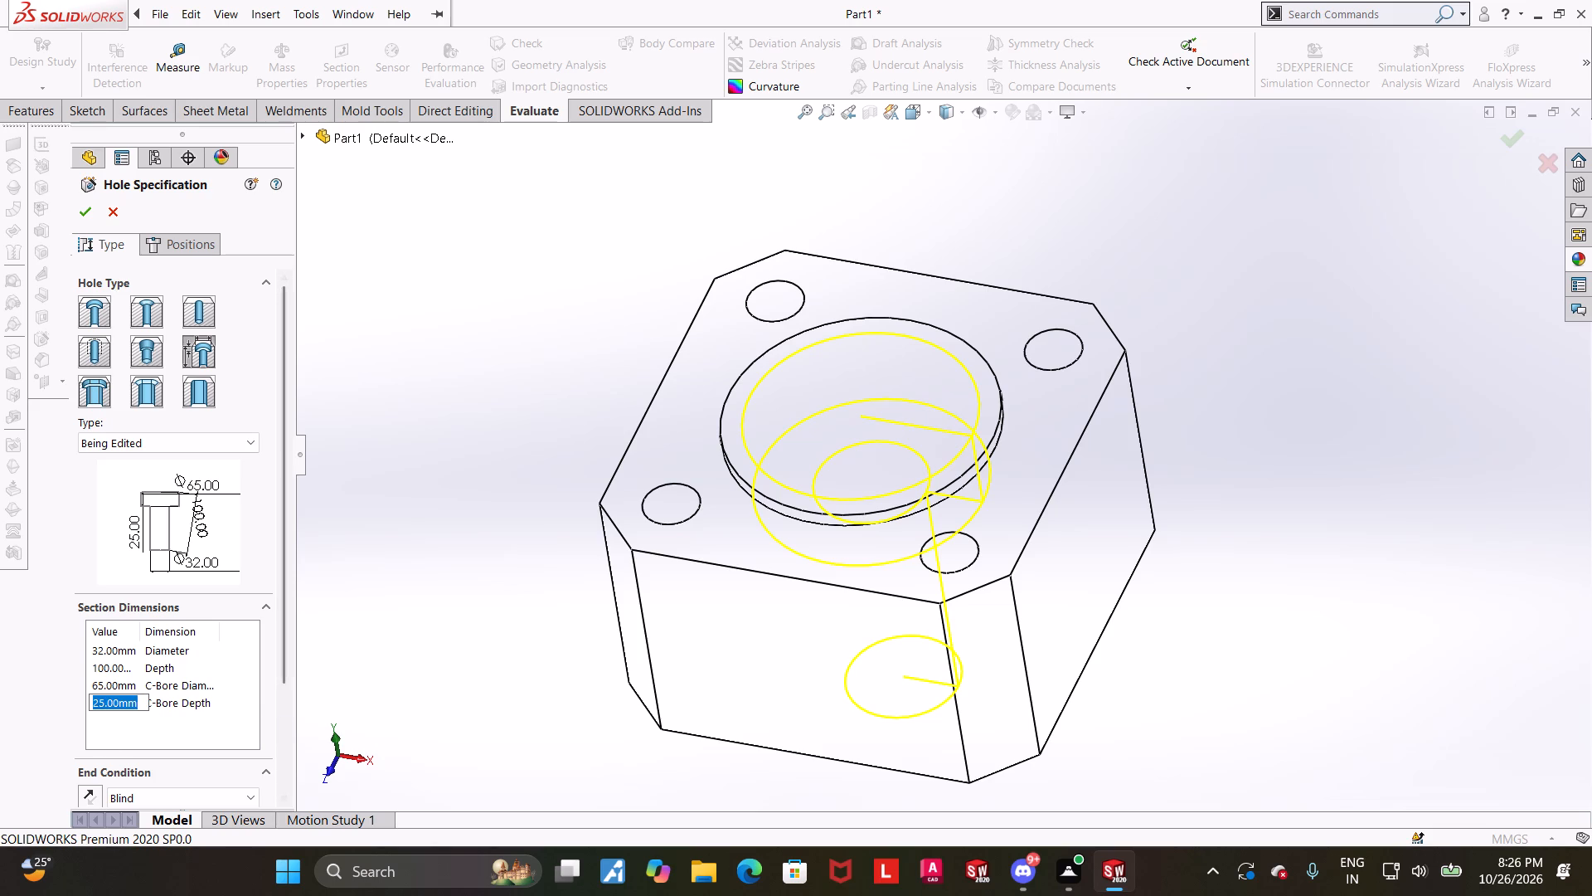
{"action": "left_click", "coordinate": [142, 700]}
{"action": "left_click", "coordinate": [143, 704]}
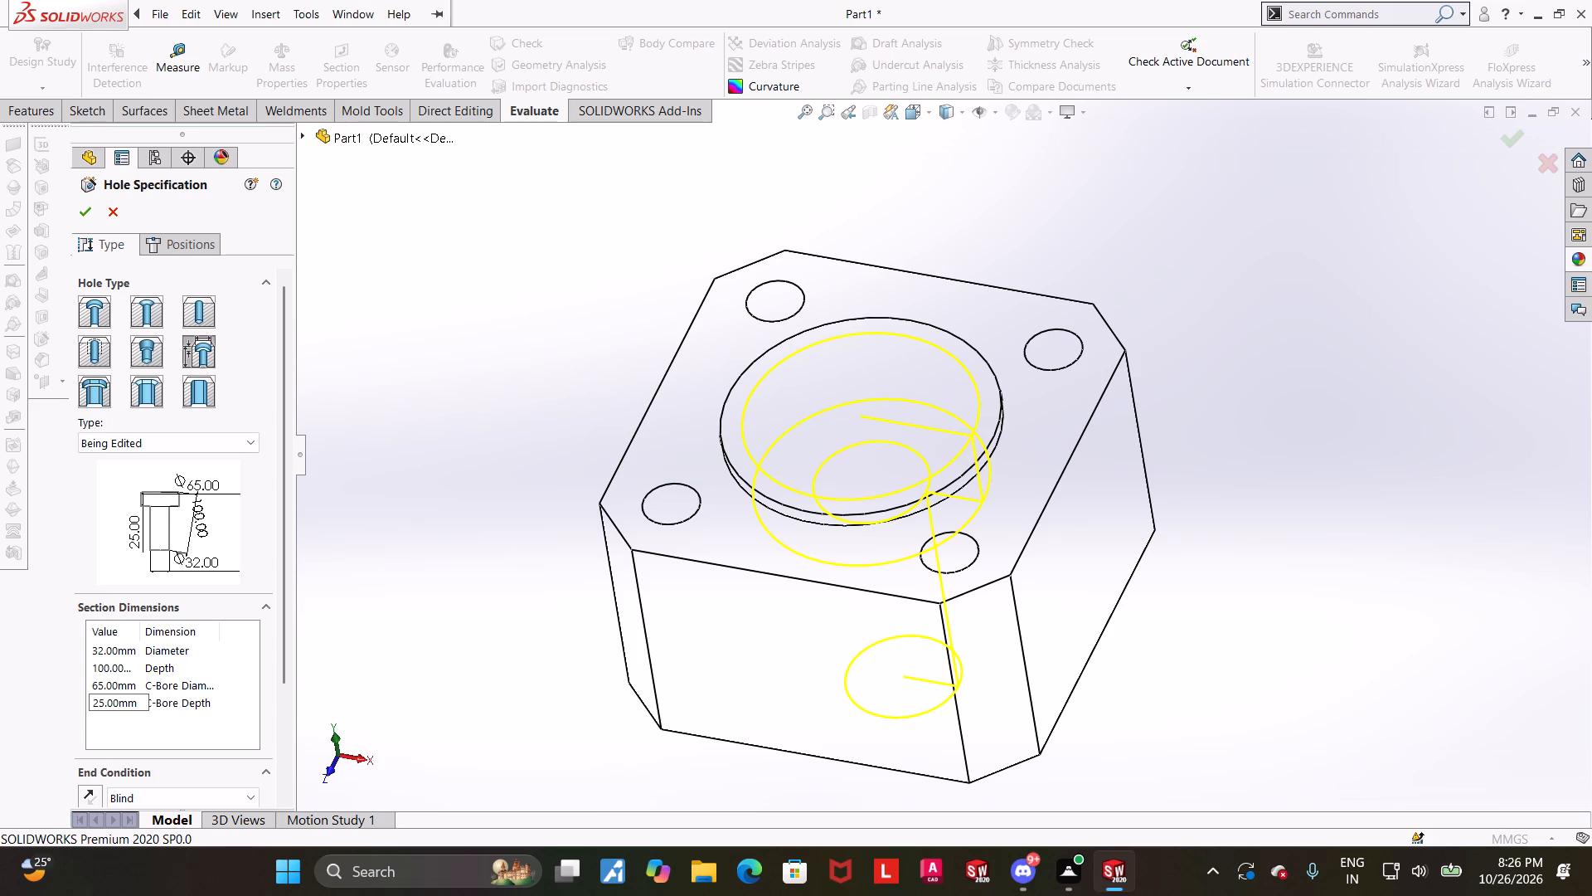
{"action": "left_click", "coordinate": [138, 705]}
{"action": "left_click_drag", "start_coordinate": [136, 706], "coordinate": [83, 706]}
{"action": "type", "text": "25"}
{"action": "key", "text": "shift+plus"}
{"action": "key", "text": "4"}
{"action": "key", "text": "Return"}
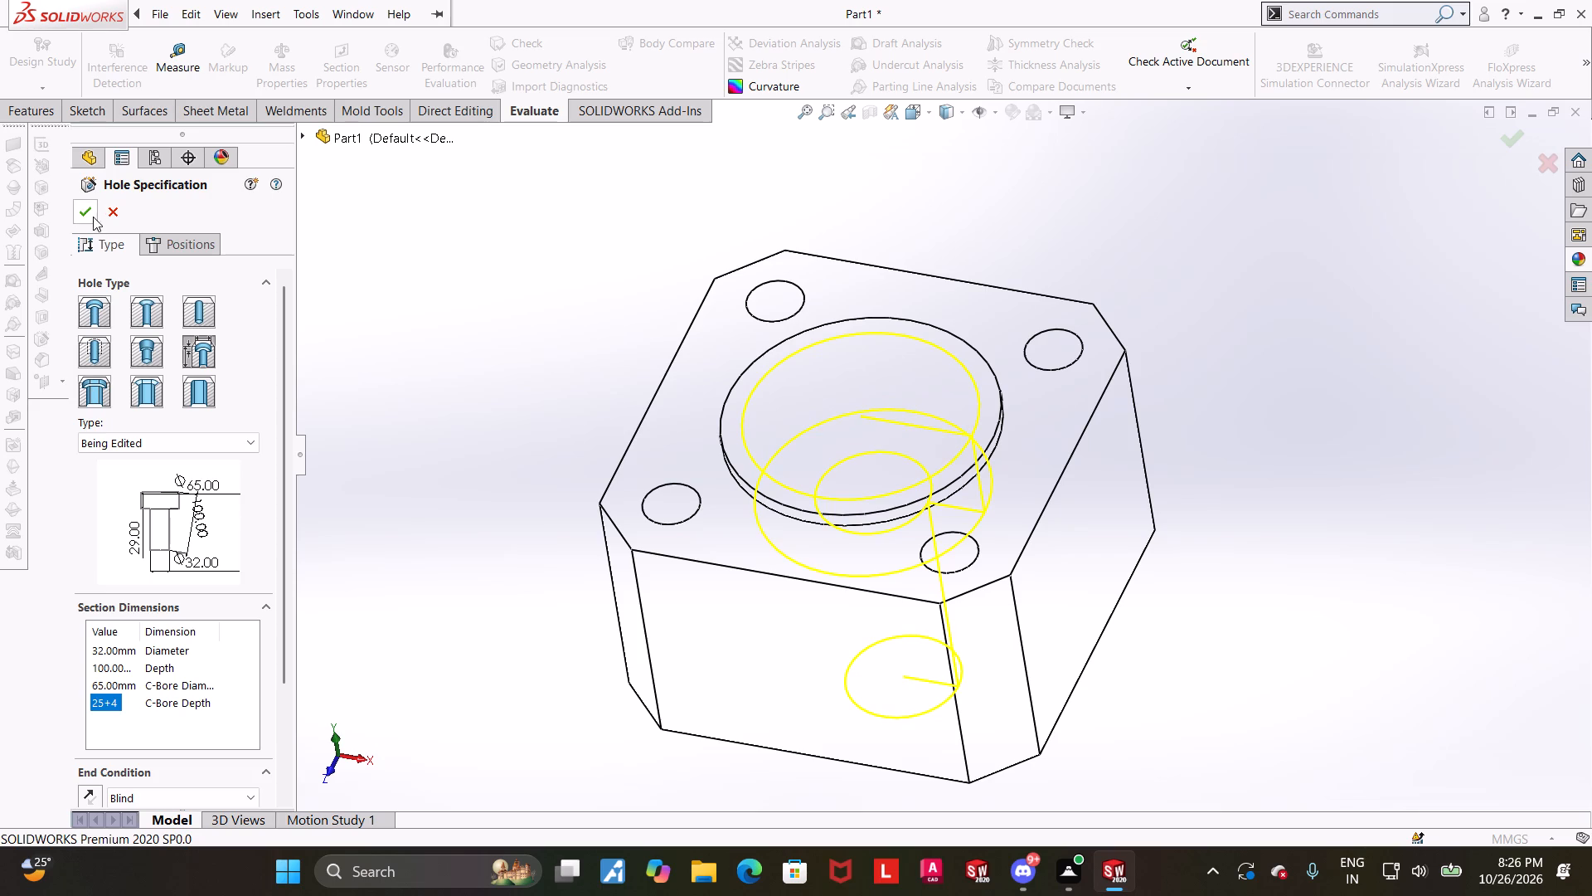
{"action": "left_click", "coordinate": [93, 217]}
{"action": "left_click", "coordinate": [531, 382]}
Measure the normal distance between the deepened counterbore's floor and the block's top face.
{"action": "middle_click_drag", "start_coordinate": [738, 424], "coordinate": [726, 489]}
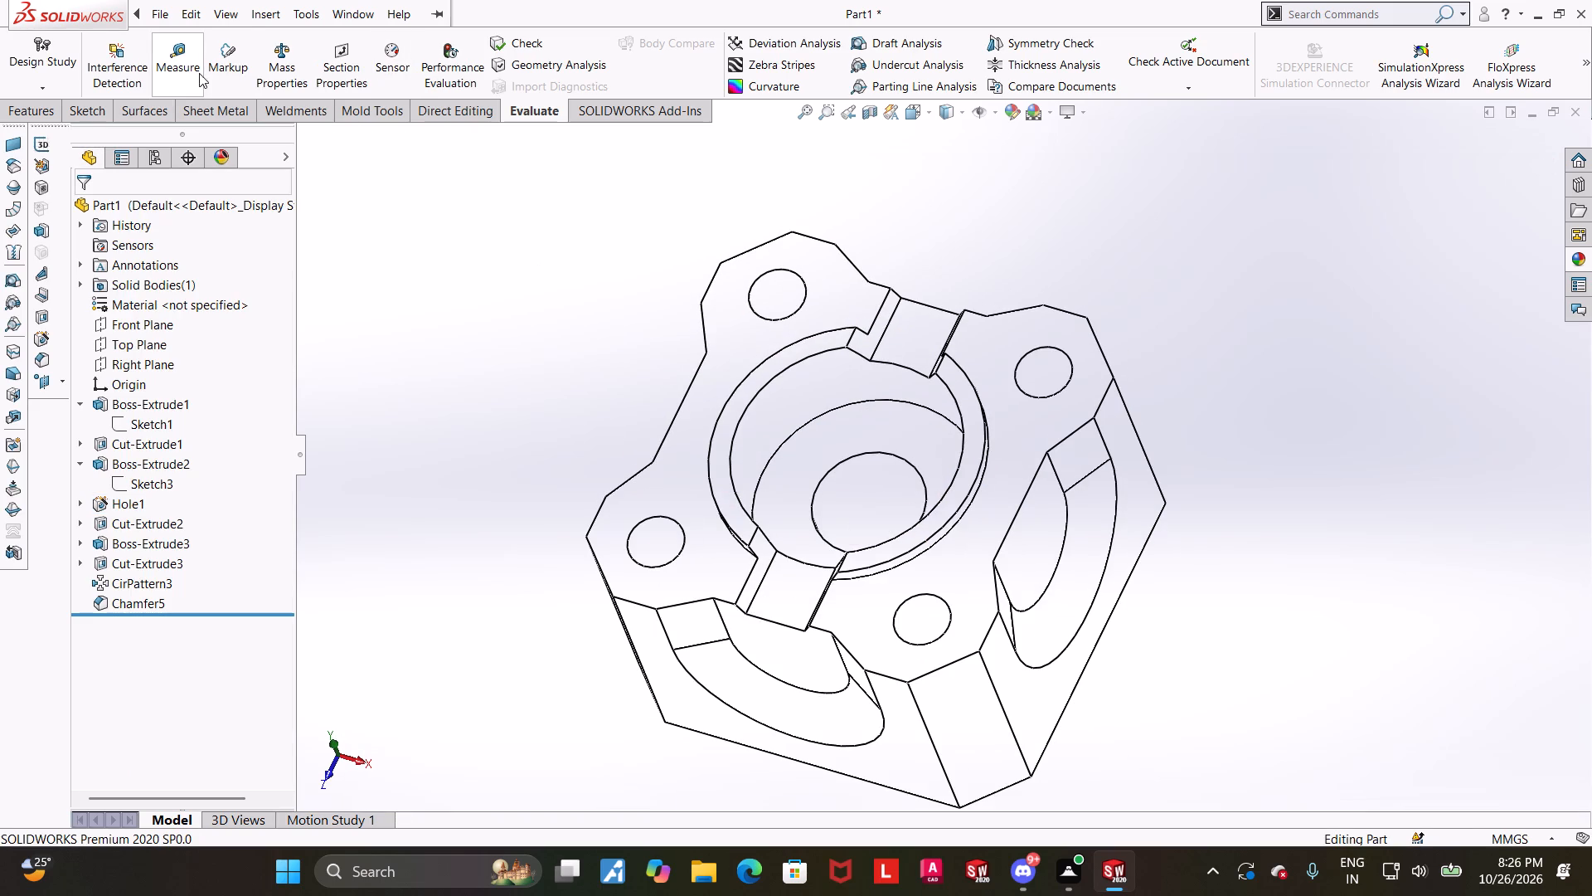
{"action": "left_click", "coordinate": [195, 72]}
{"action": "left_click", "coordinate": [786, 480]}
{"action": "left_click", "coordinate": [692, 464]}
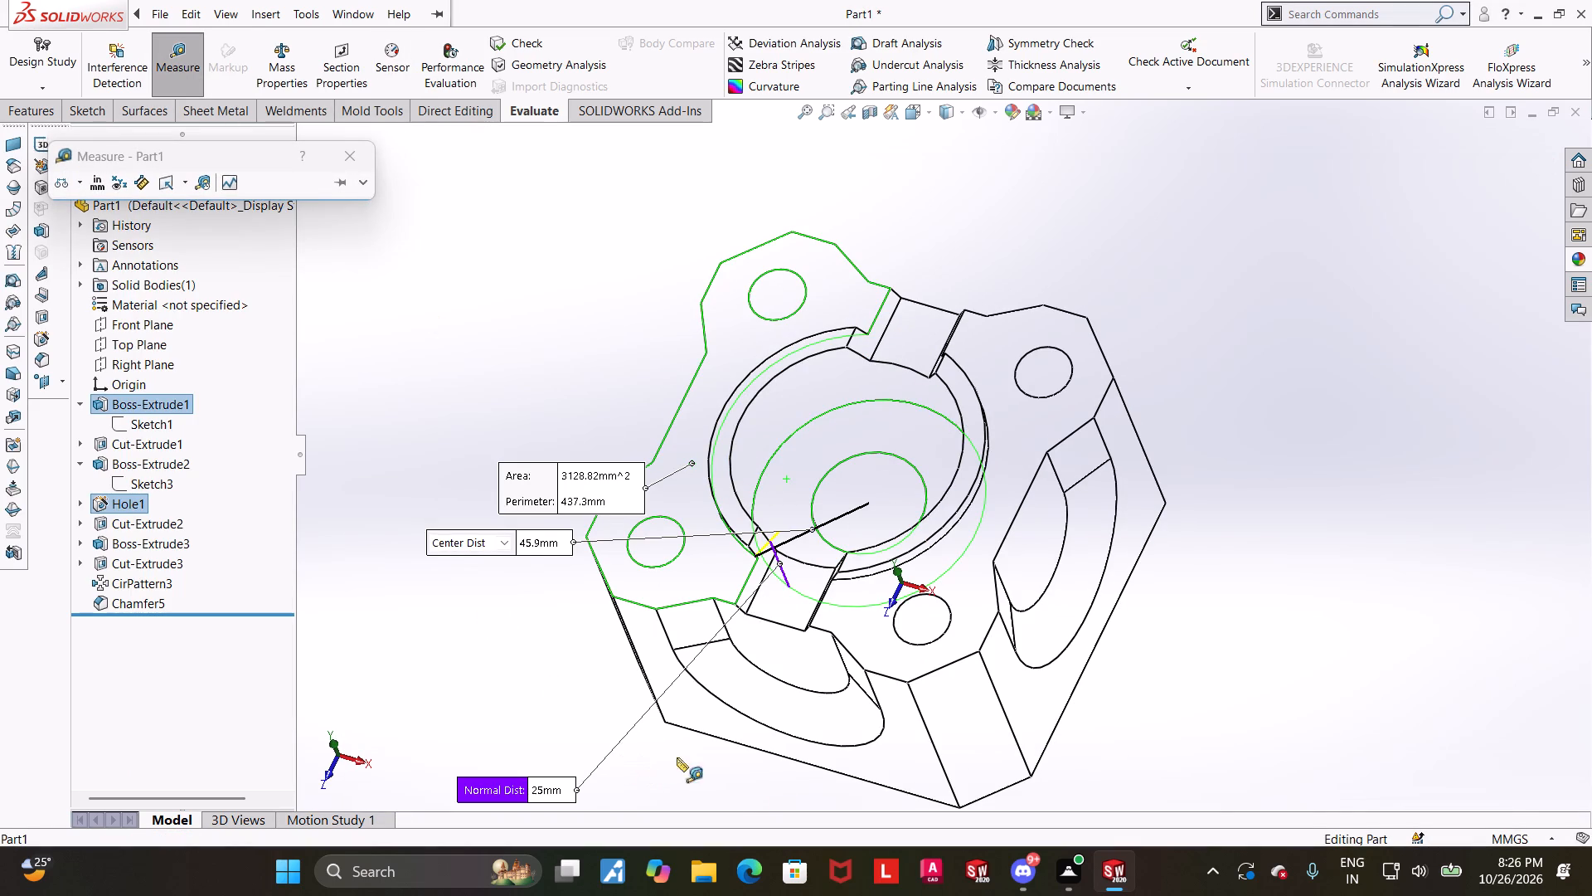
{"action": "scroll", "coordinate": [769, 777], "scroll_direction": "up", "scroll_amount": 2}
{"action": "scroll", "coordinate": [826, 522], "scroll_direction": "down", "scroll_amount": 4}
{"action": "scroll", "coordinate": [680, 700], "scroll_direction": "up", "scroll_amount": 1}
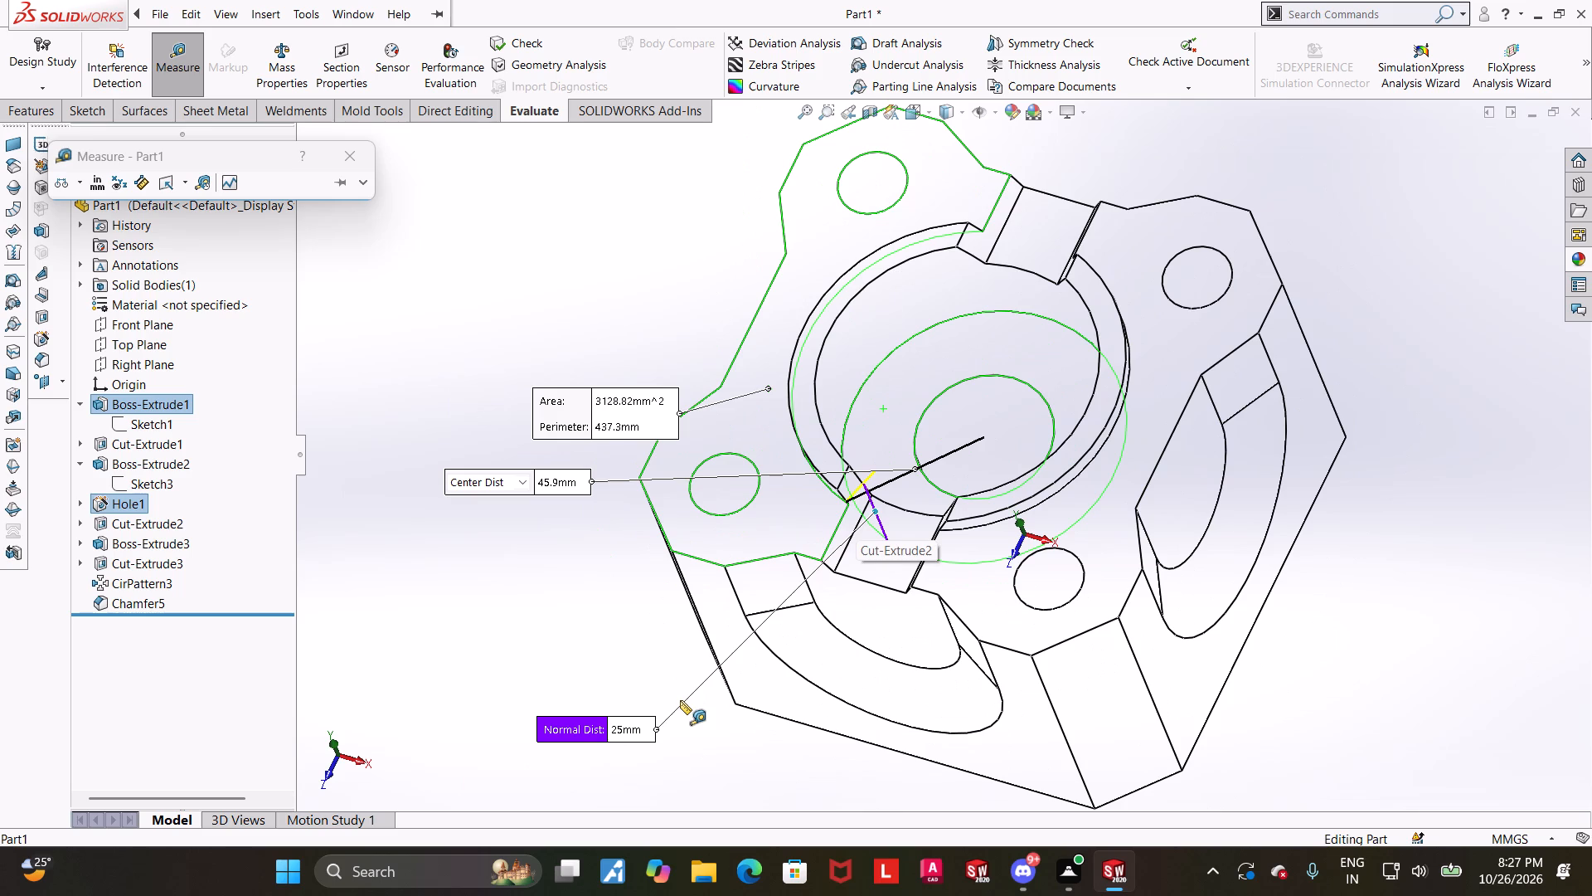
{"action": "scroll", "coordinate": [863, 694], "scroll_direction": "down", "scroll_amount": 1}
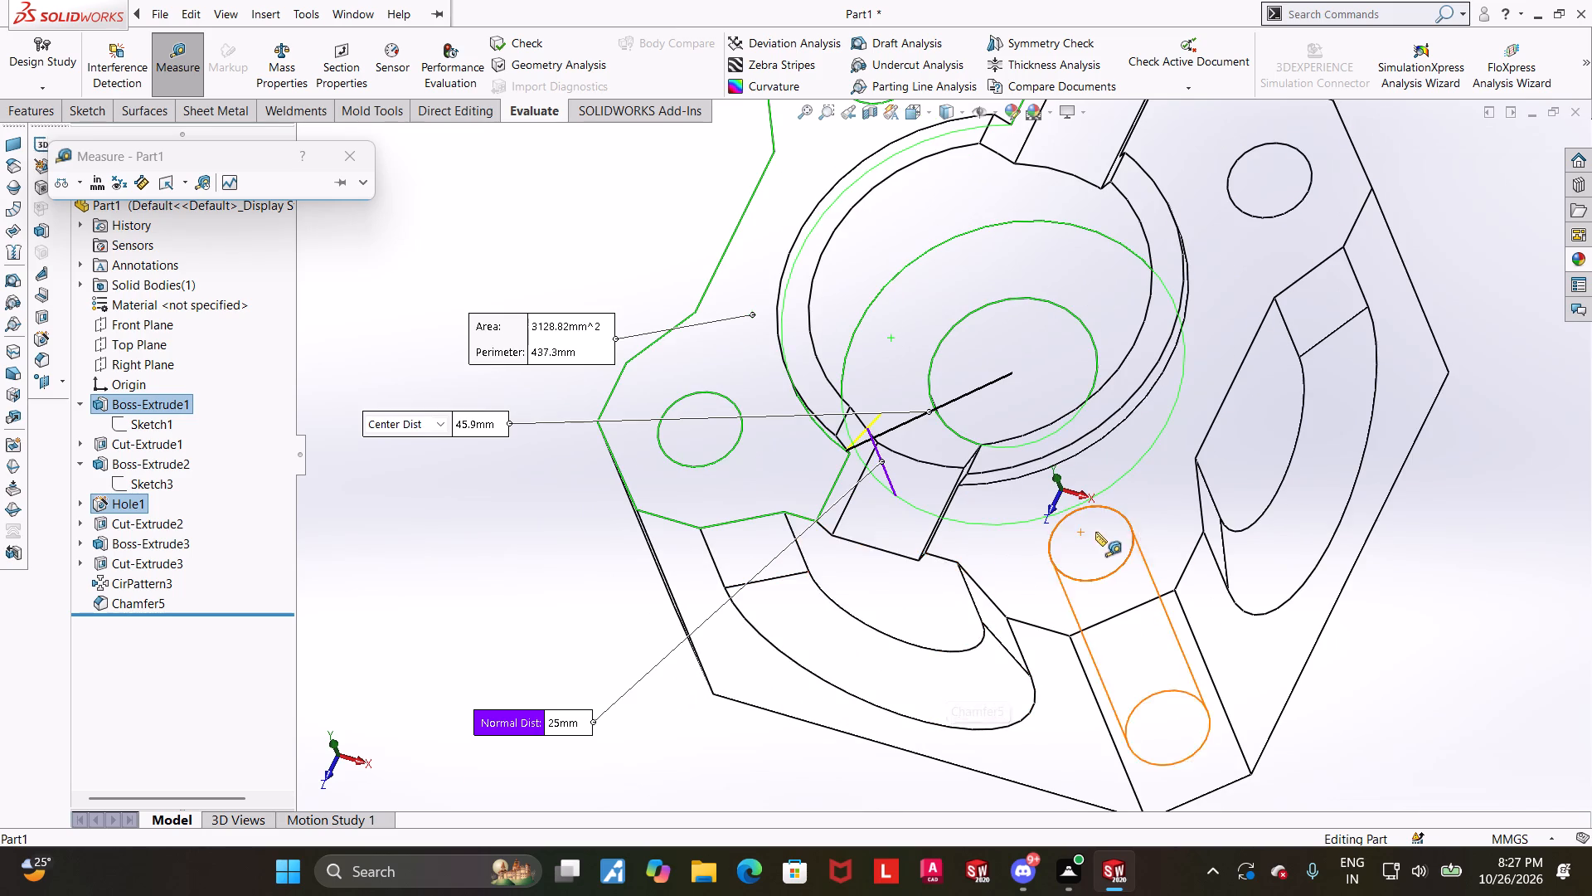
{"action": "scroll", "coordinate": [1095, 532], "scroll_direction": "up", "scroll_amount": 3}
{"action": "middle_click_drag", "start_coordinate": [1138, 479], "coordinate": [1180, 265]}
{"action": "key", "text": "Escape"}
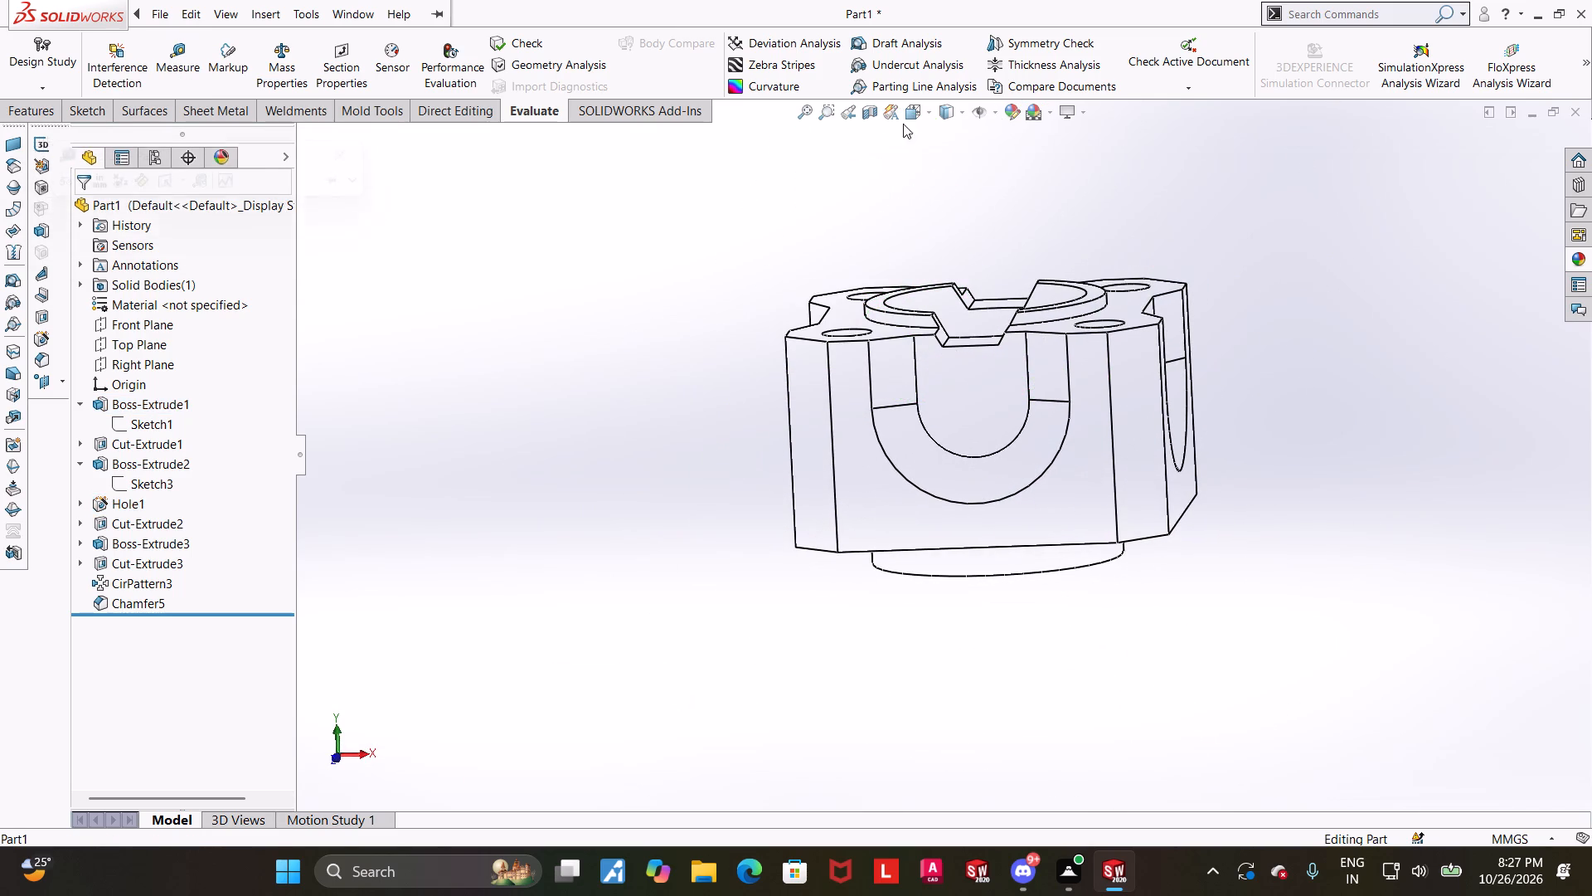
Section the part along the Front Plane at 0 mm offset and examine the bore's cut profile.
{"action": "left_click", "coordinate": [867, 114]}
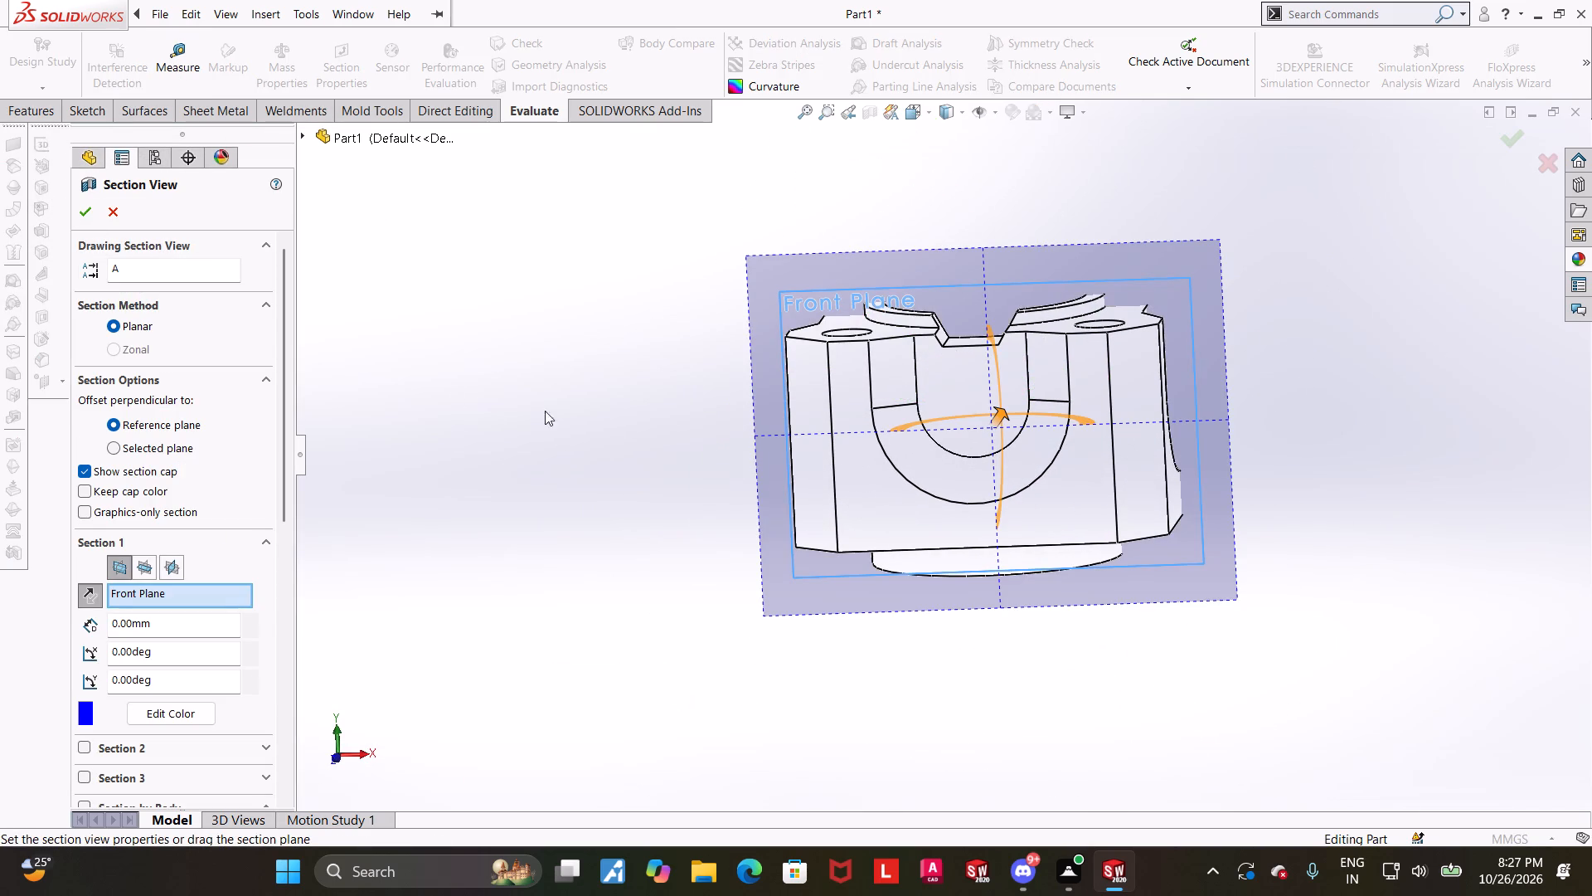
{"action": "middle_click_drag", "start_coordinate": [745, 443], "coordinate": [1061, 518]}
{"action": "left_click", "coordinate": [77, 215]}
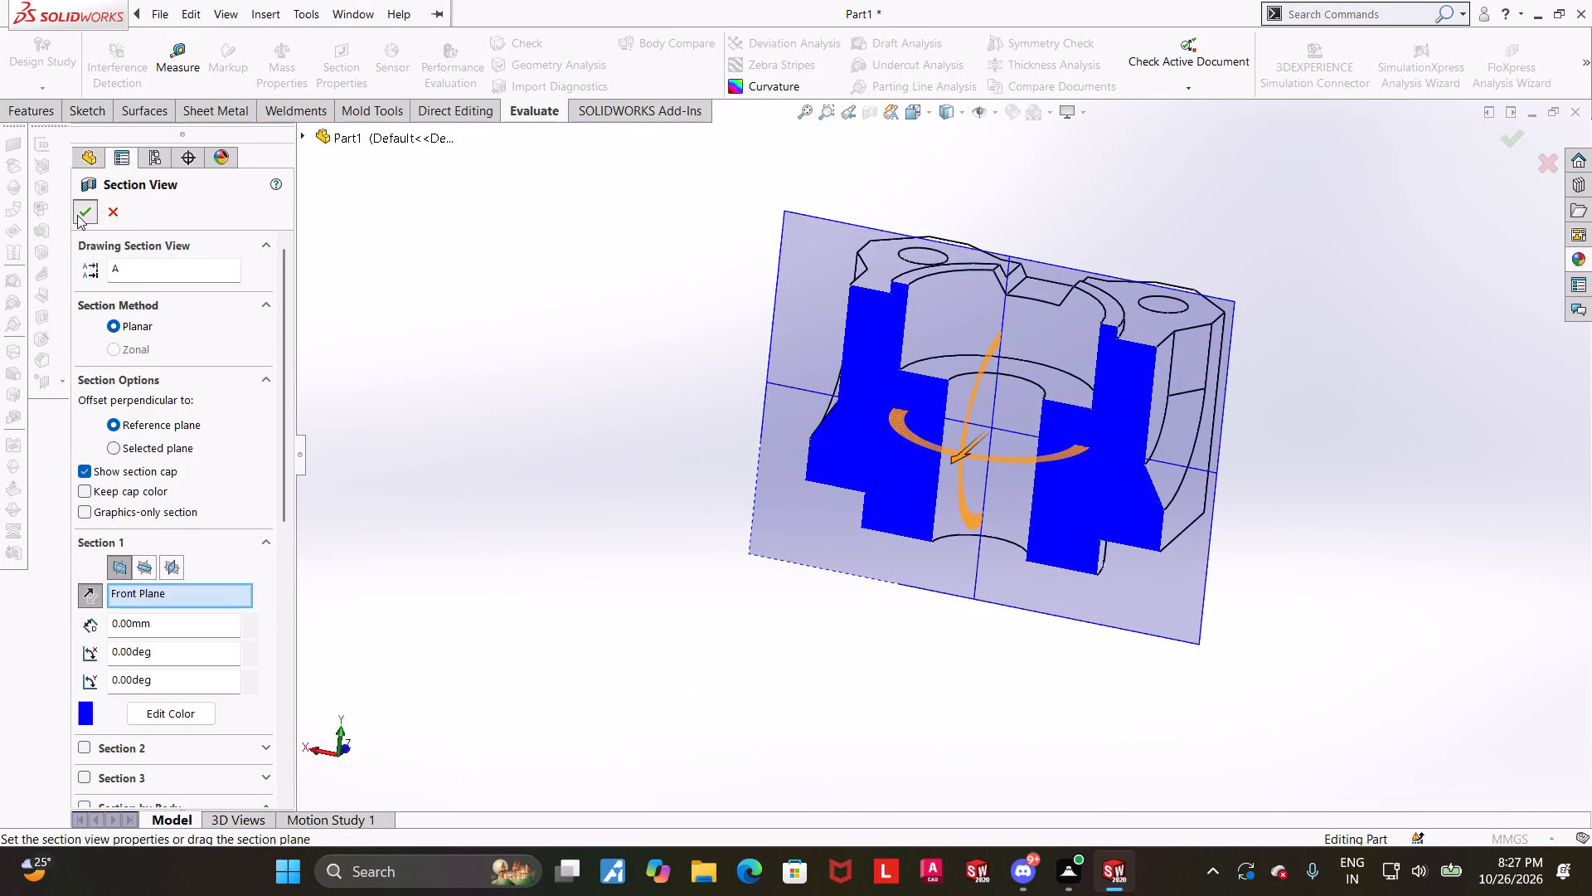
{"action": "scroll", "coordinate": [901, 297], "scroll_direction": "down", "scroll_amount": 4}
{"action": "middle_click_drag", "start_coordinate": [1030, 361], "coordinate": [1048, 329]}
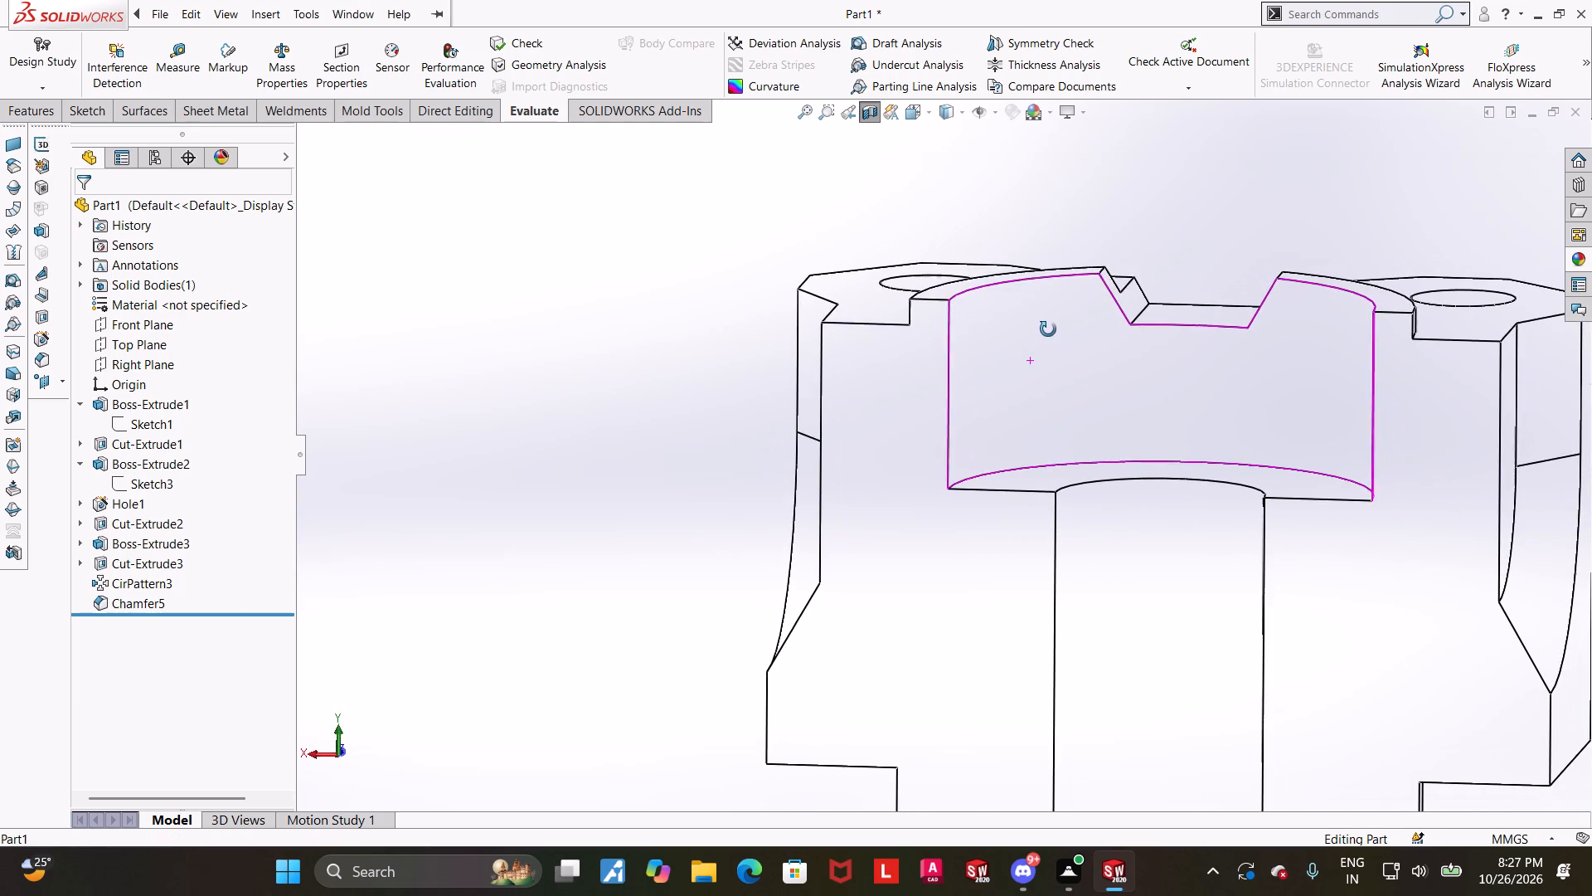
{"action": "middle_click_drag", "start_coordinate": [1048, 329], "coordinate": [1048, 328]}
{"action": "middle_click_drag", "start_coordinate": [1197, 285], "coordinate": [1214, 326]}
Measure the normal distance between the block's top face and the counterbore's floor in the sectioned part.
{"action": "left_click", "coordinate": [182, 59]}
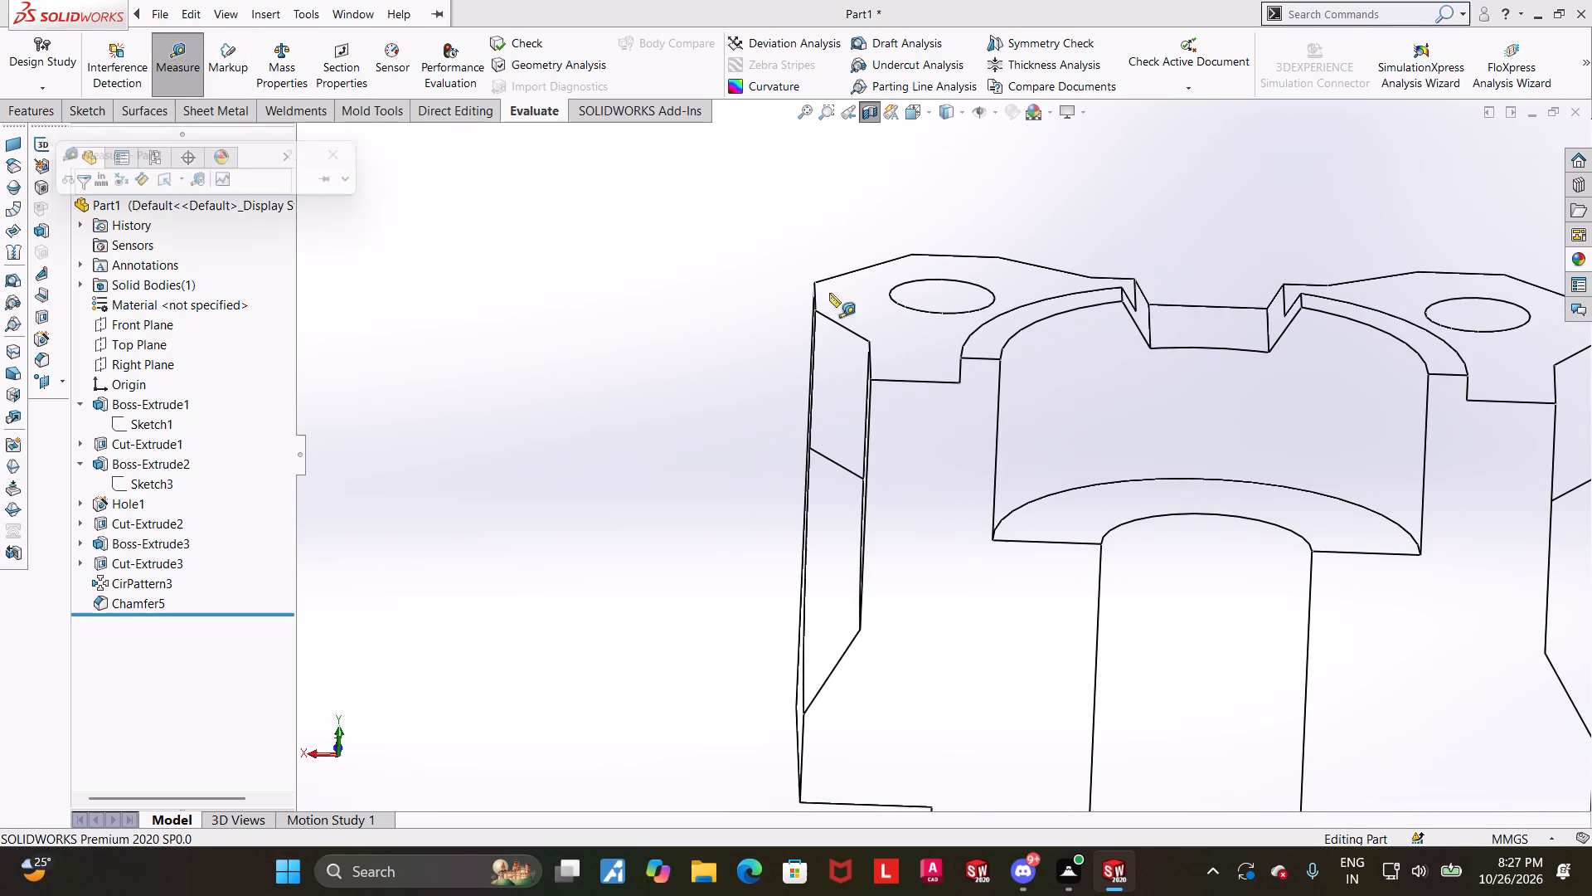
{"action": "left_click", "coordinate": [914, 345]}
{"action": "left_click", "coordinate": [1086, 515]}
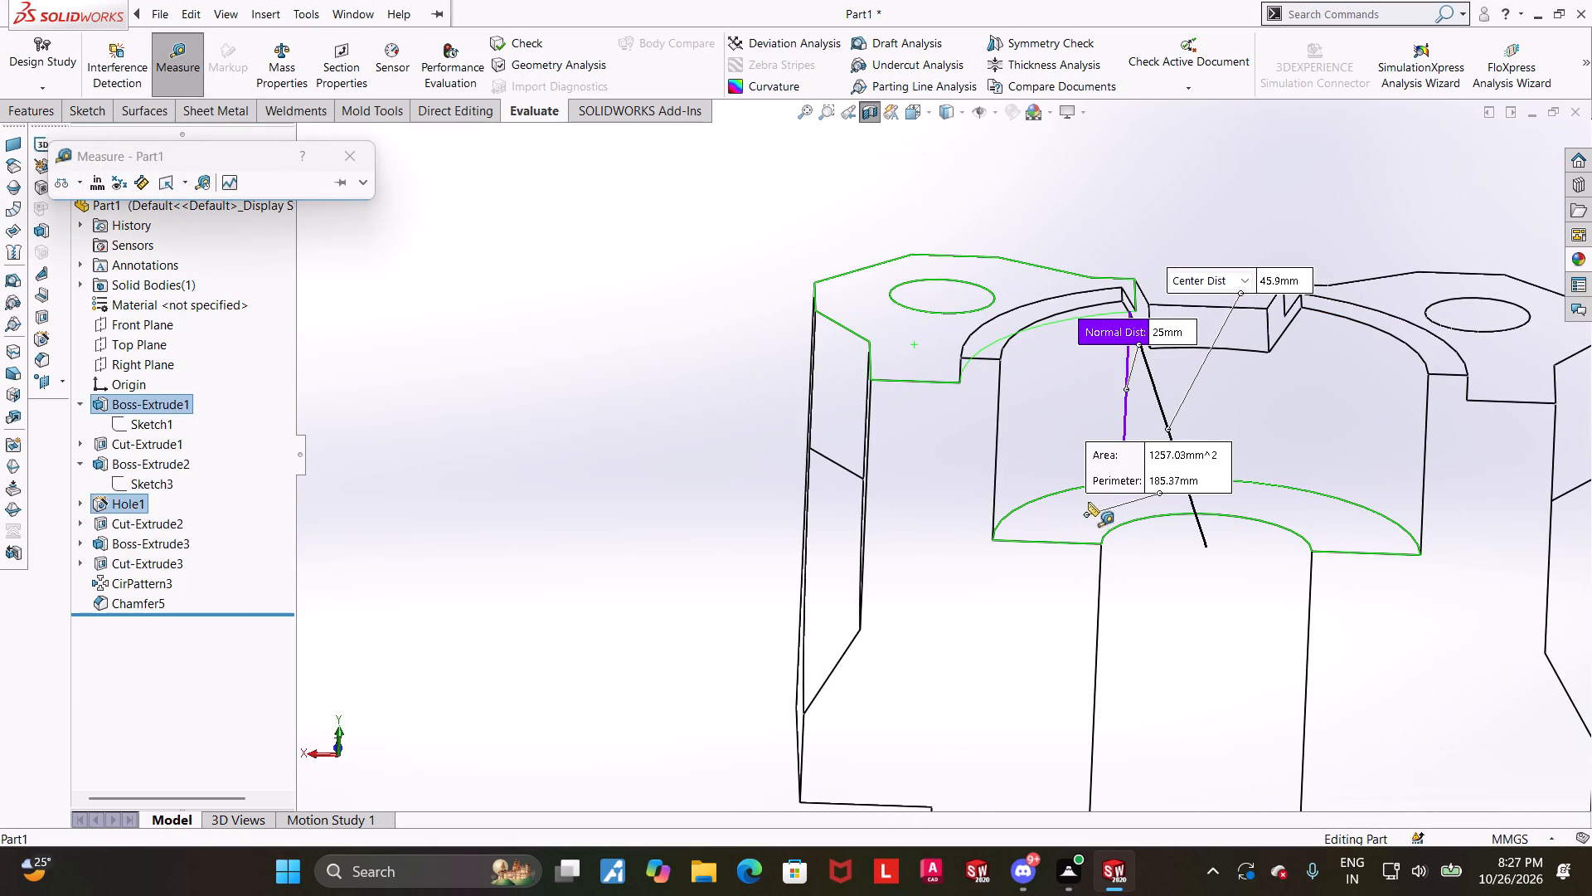
{"action": "key", "text": "Escape"}
Turn off the section view and show the whole part in isometric orientation.
{"action": "scroll", "coordinate": [1081, 487], "scroll_direction": "up", "scroll_amount": 2}
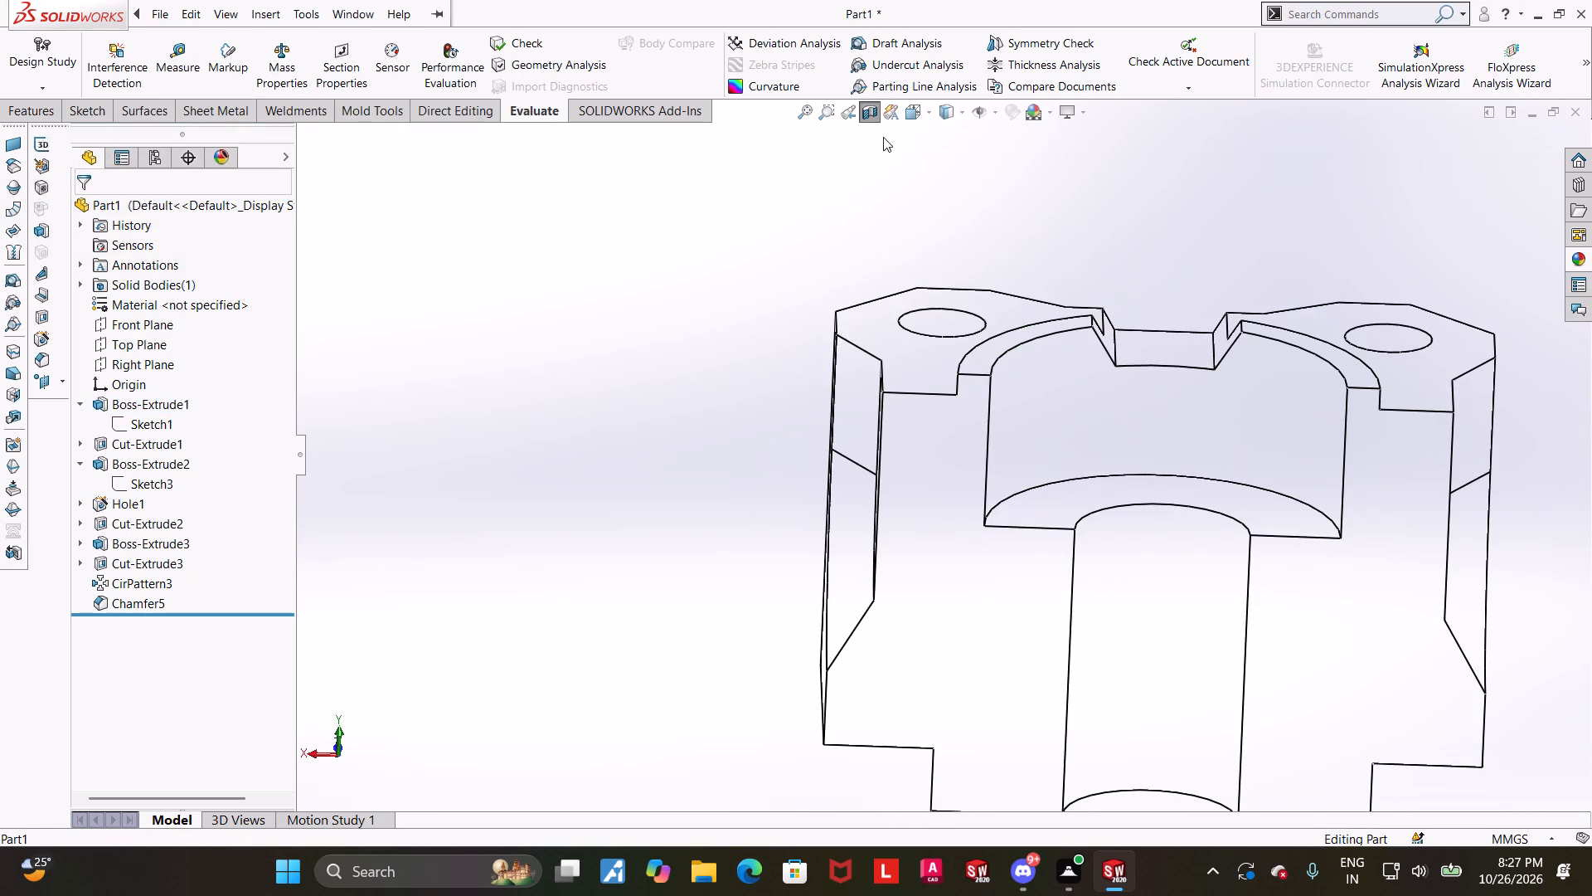
{"action": "left_click", "coordinate": [867, 114]}
{"action": "key", "text": "ctrl+7"}
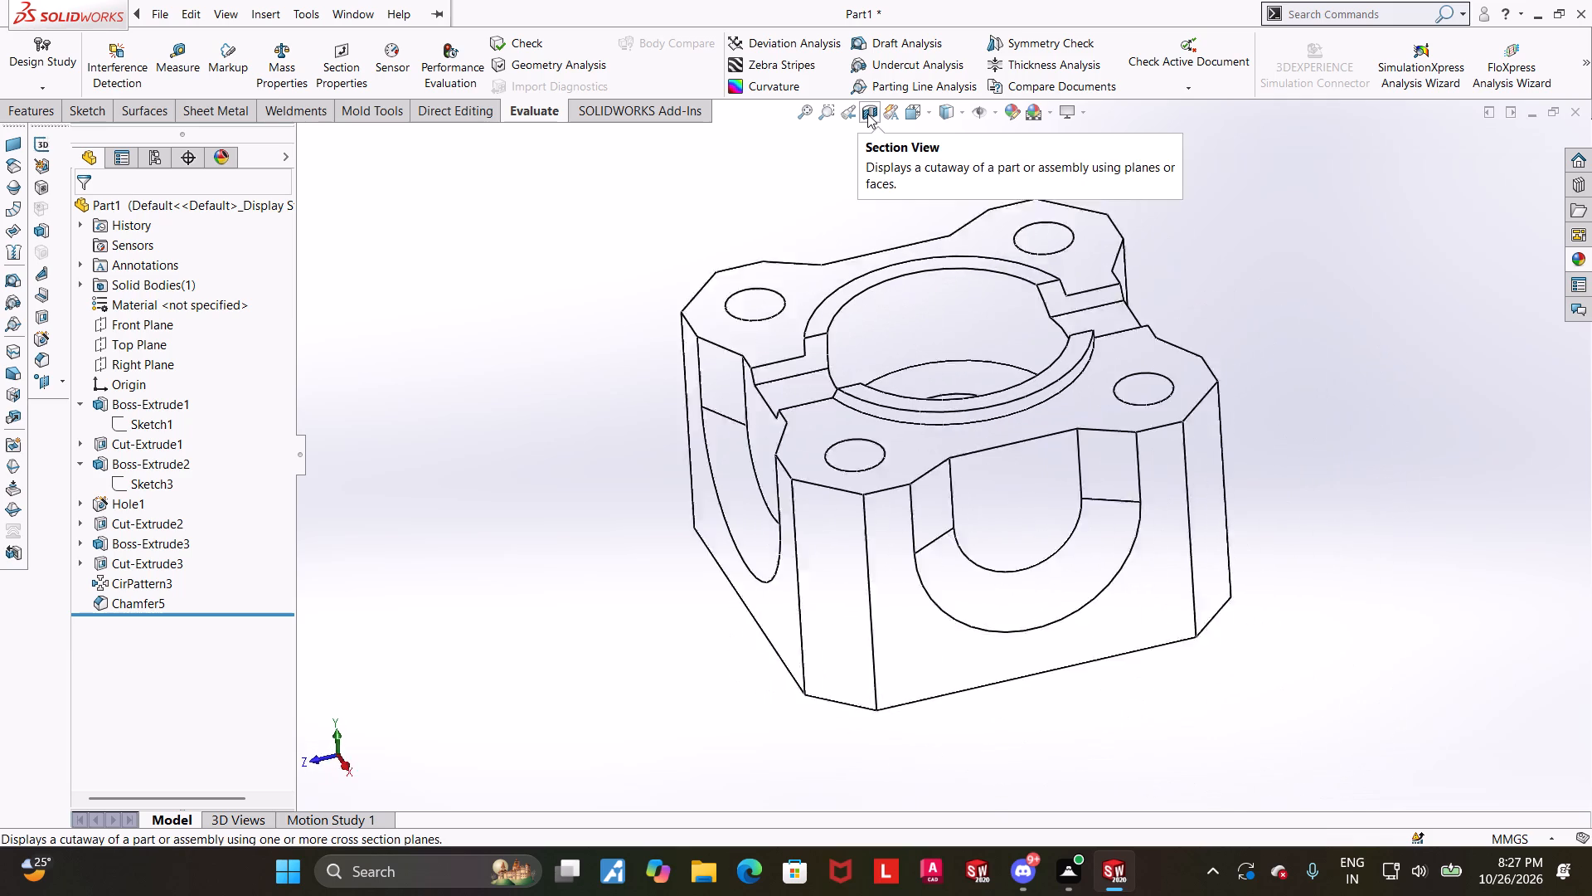
{"action": "scroll", "coordinate": [1138, 74], "scroll_direction": "up", "scroll_amount": 3}
{"action": "scroll", "coordinate": [905, 480], "scroll_direction": "down", "scroll_amount": 2}
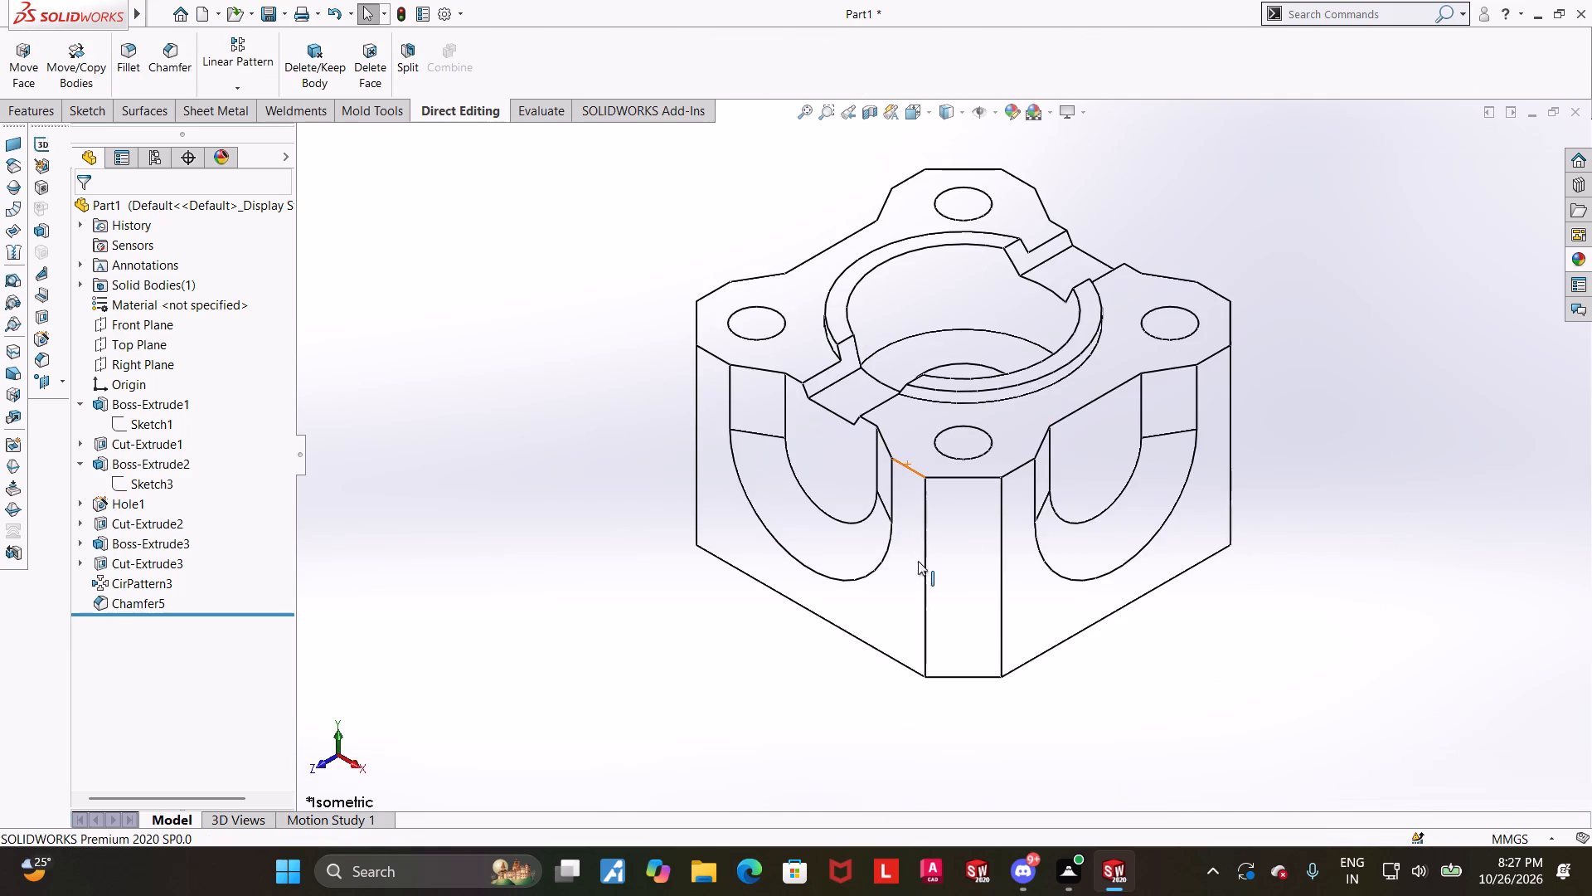
{"action": "middle_click_drag", "start_coordinate": [920, 556], "coordinate": [1061, 514]}
Orient the part to an isometric corner view from the view cube and set its display style to Shaded With Edges.
{"action": "left_click", "coordinate": [913, 114]}
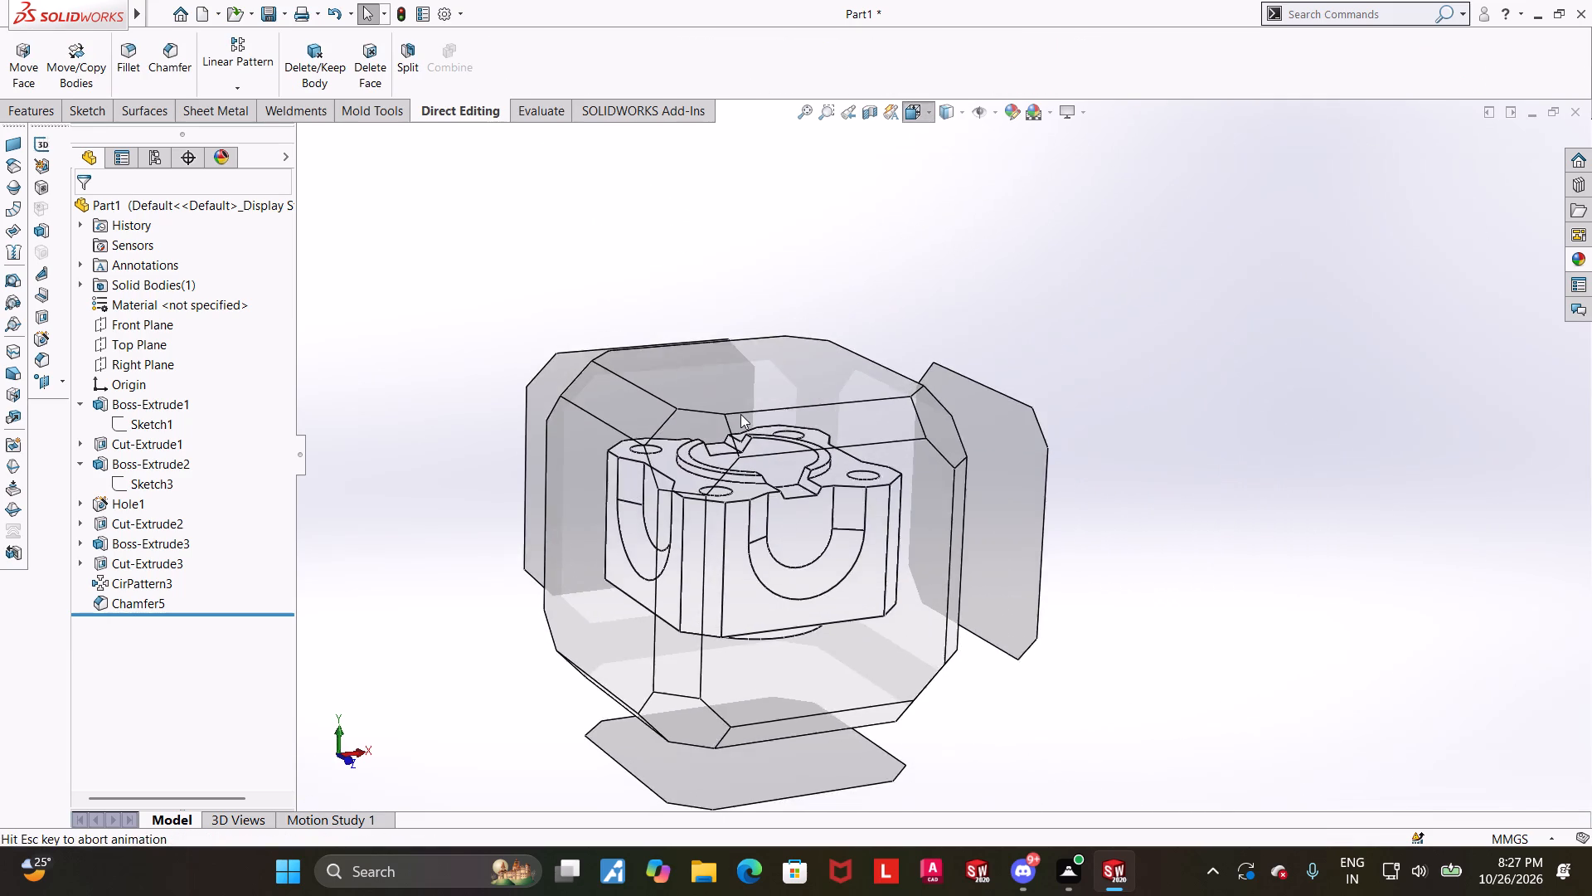
{"action": "left_click", "coordinate": [687, 442]}
{"action": "left_click", "coordinate": [955, 113]}
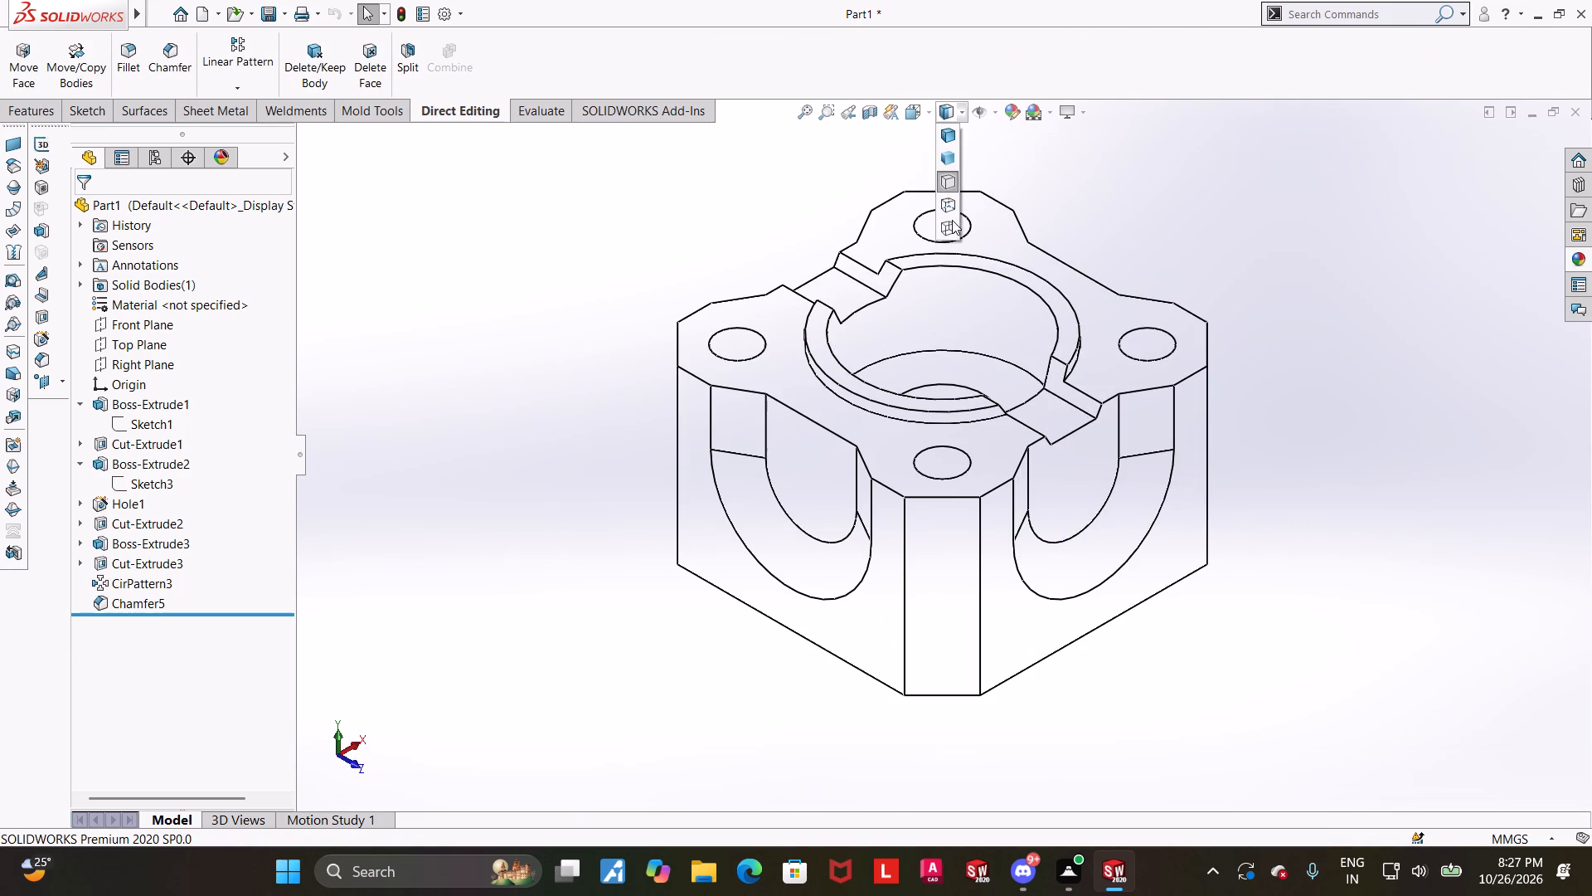
{"action": "left_click", "coordinate": [949, 129]}
{"action": "left_click", "coordinate": [1423, 392]}
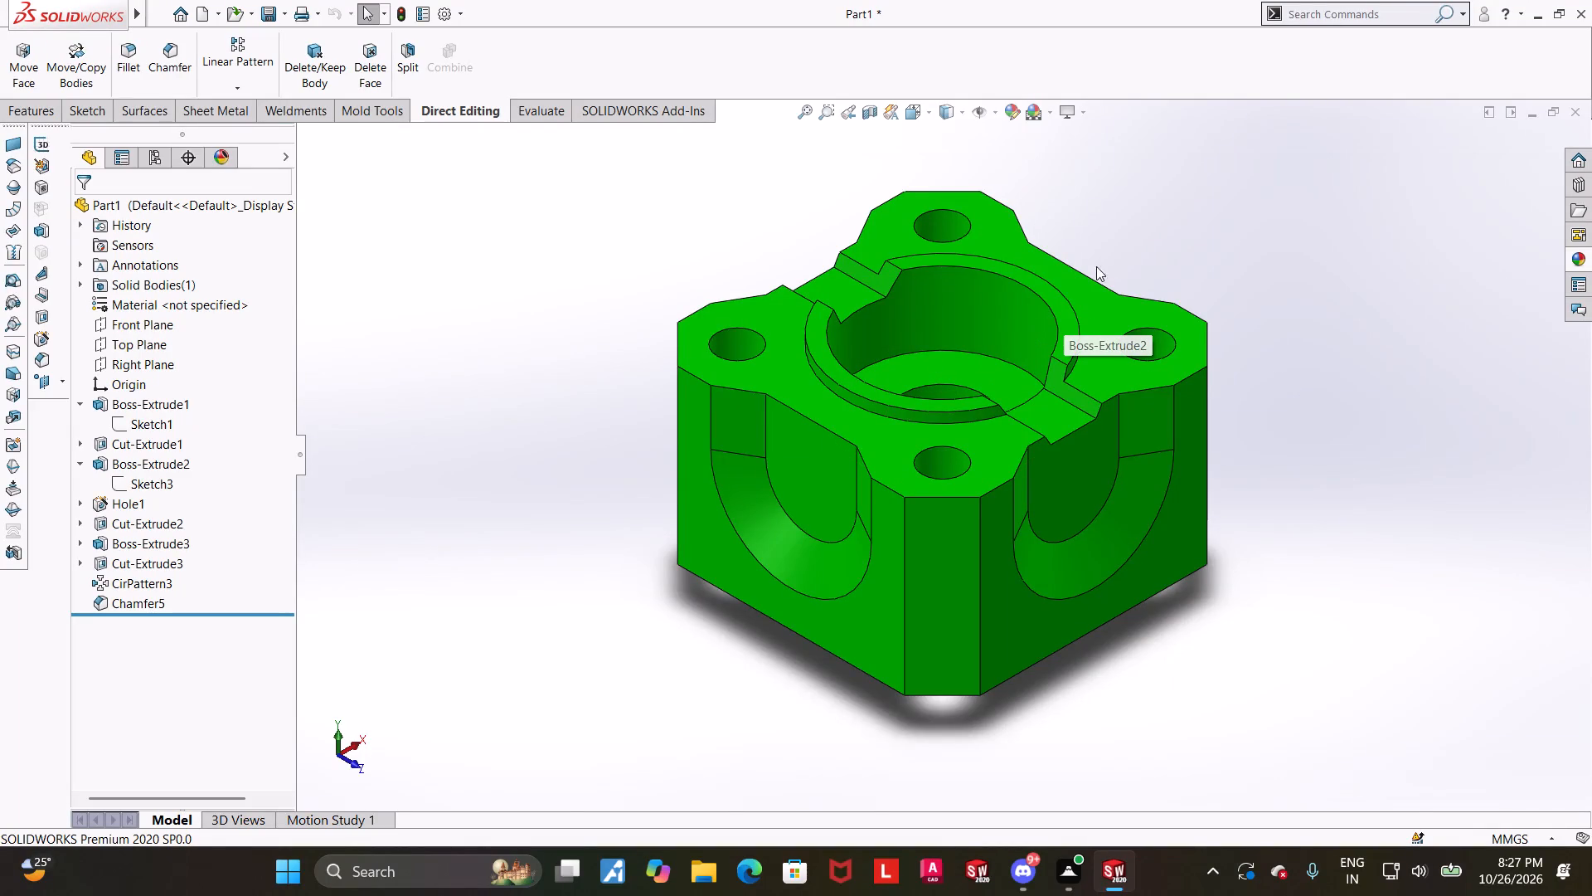
Examine the shaded part's top face, counterbore, ring groove cuts and side recesses close up and as a whole.
{"action": "scroll", "coordinate": [1096, 272], "scroll_direction": "up", "scroll_amount": 1}
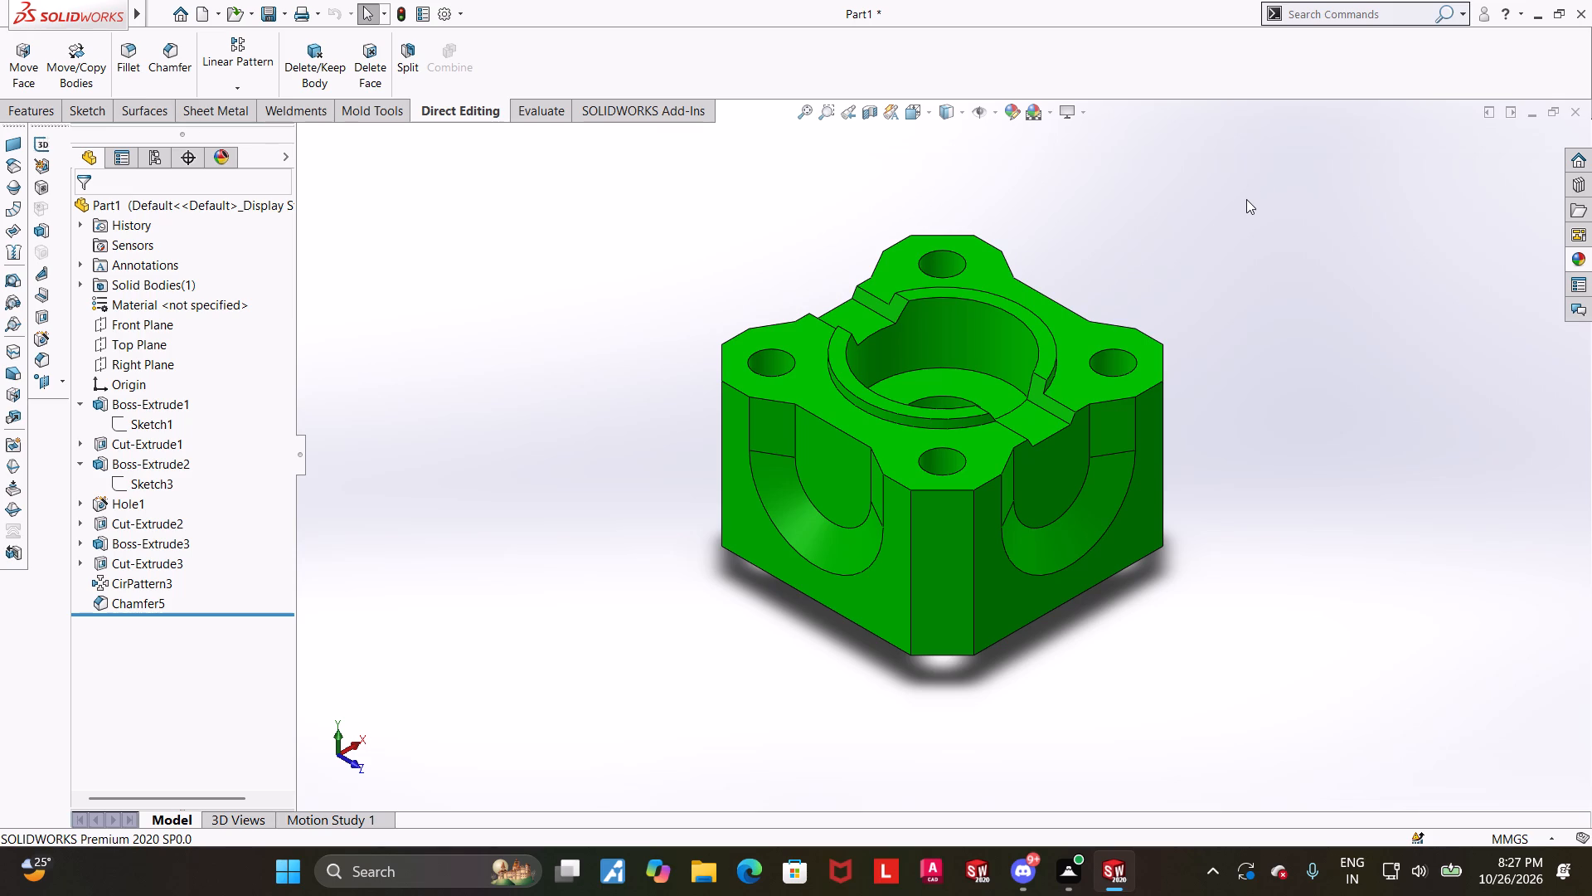
{"action": "scroll", "coordinate": [1229, 196], "scroll_direction": "up", "scroll_amount": 1}
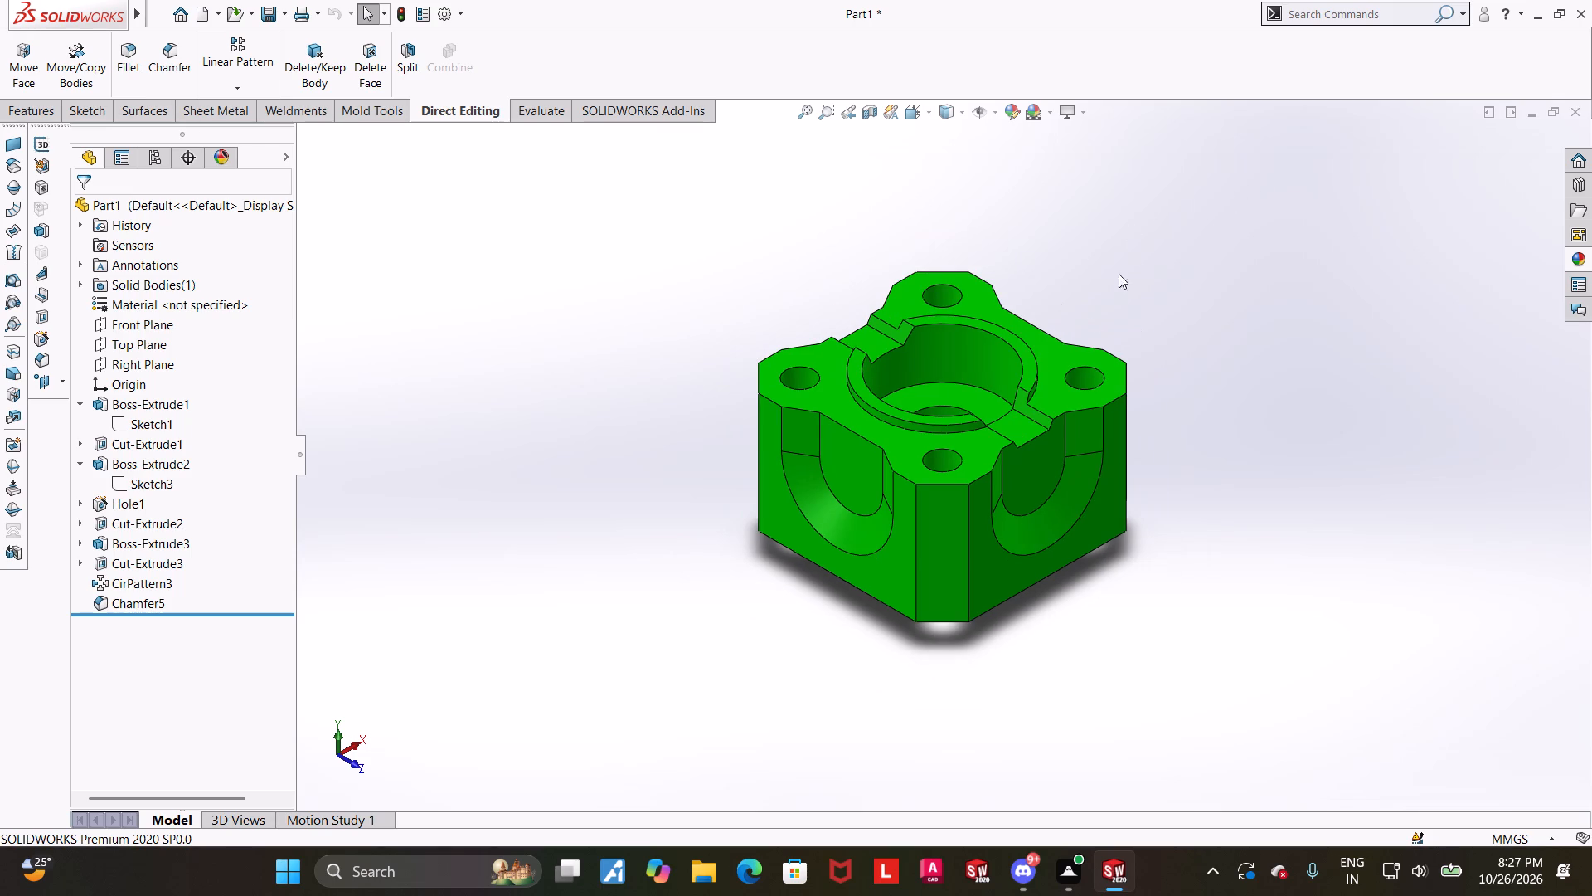
{"action": "scroll", "coordinate": [959, 428], "scroll_direction": "down", "scroll_amount": 1}
{"action": "scroll", "coordinate": [1010, 343], "scroll_direction": "down", "scroll_amount": 2}
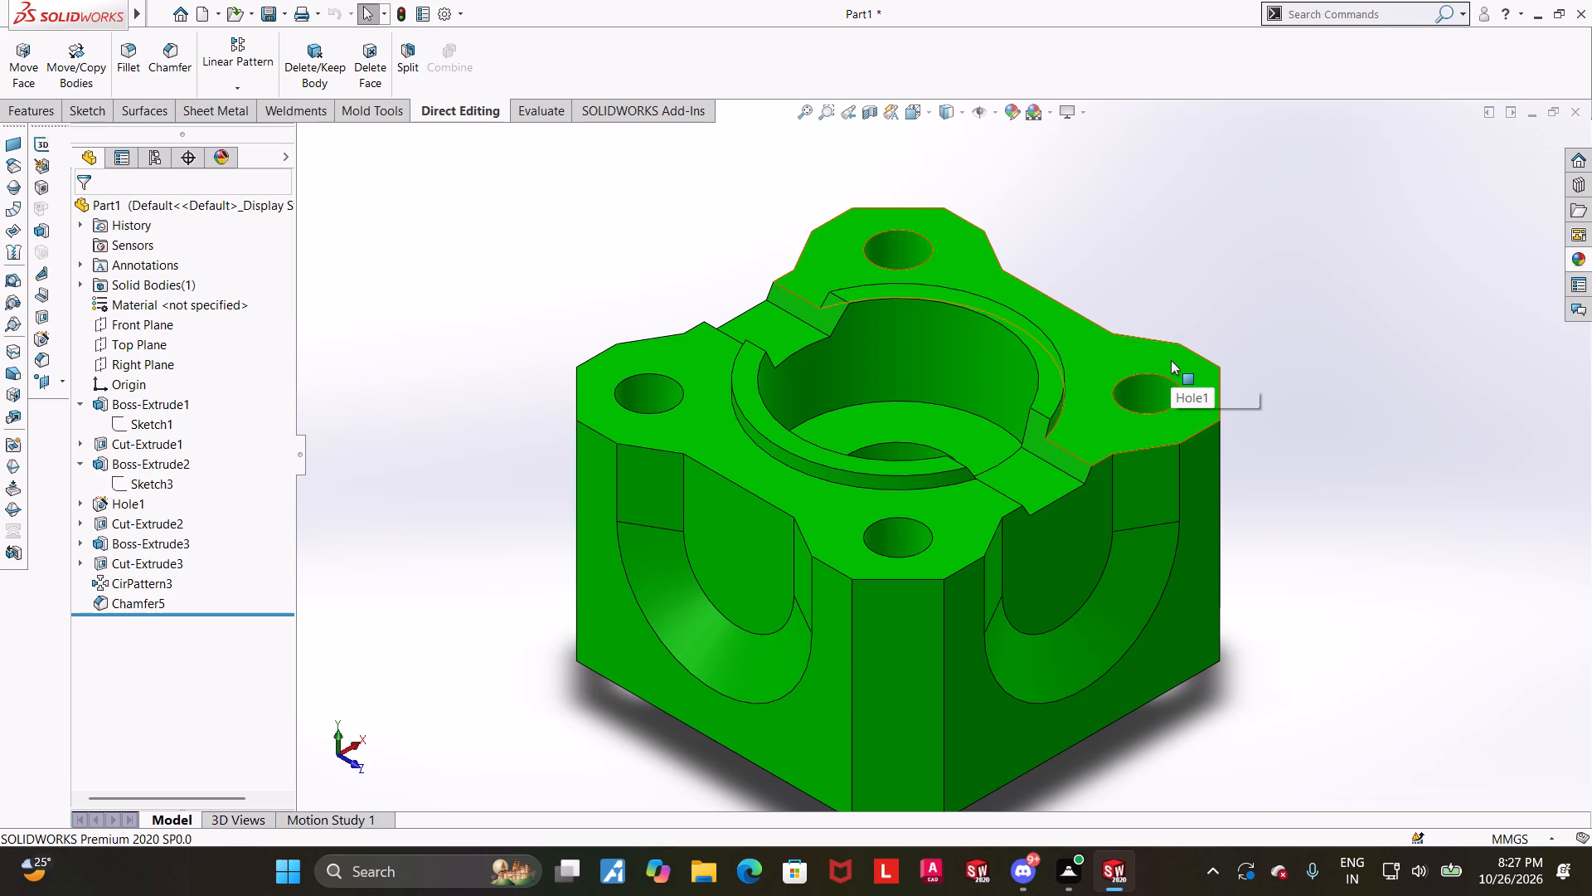
{"action": "scroll", "coordinate": [1171, 360], "scroll_direction": "up", "scroll_amount": 1}
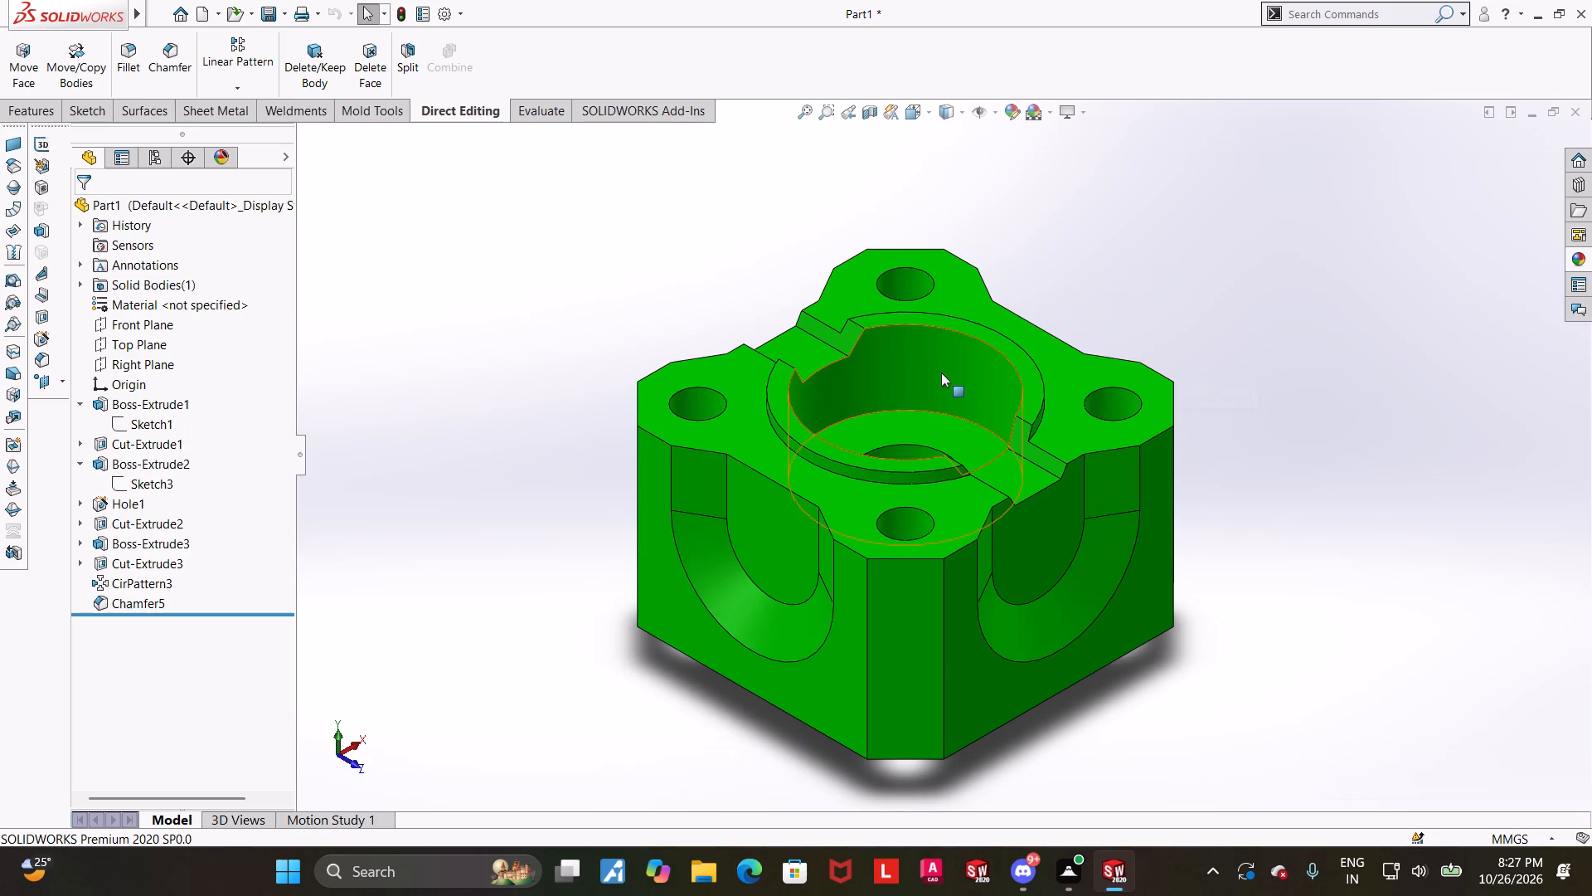
{"action": "scroll", "coordinate": [941, 373], "scroll_direction": "down", "scroll_amount": 2}
{"action": "scroll", "coordinate": [1196, 325], "scroll_direction": "up", "scroll_amount": 1}
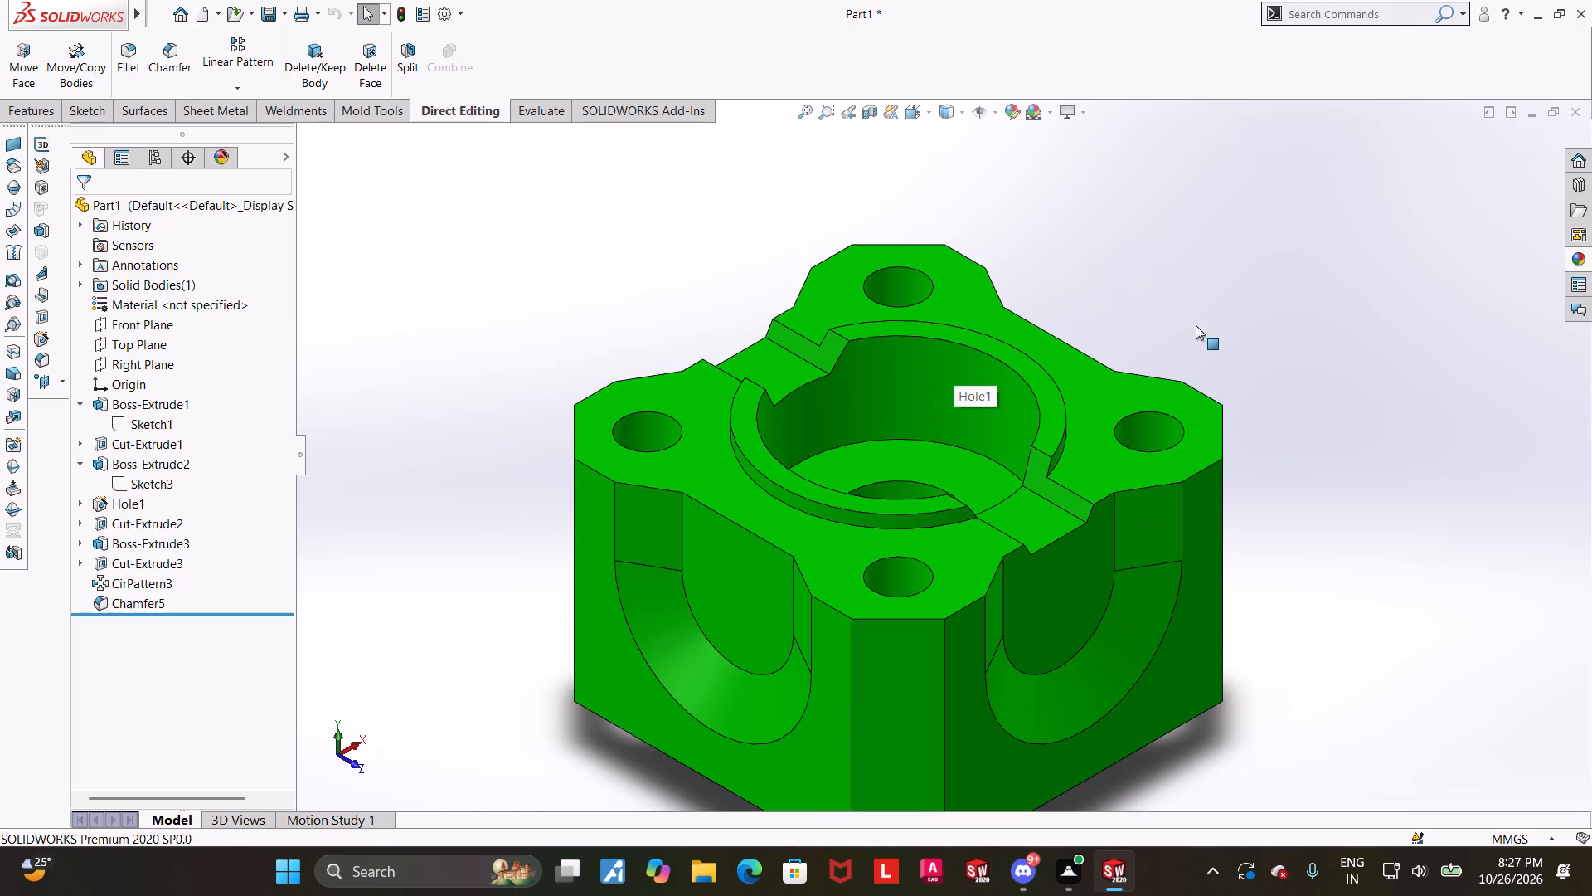
{"action": "scroll", "coordinate": [1092, 345], "scroll_direction": "down", "scroll_amount": 1}
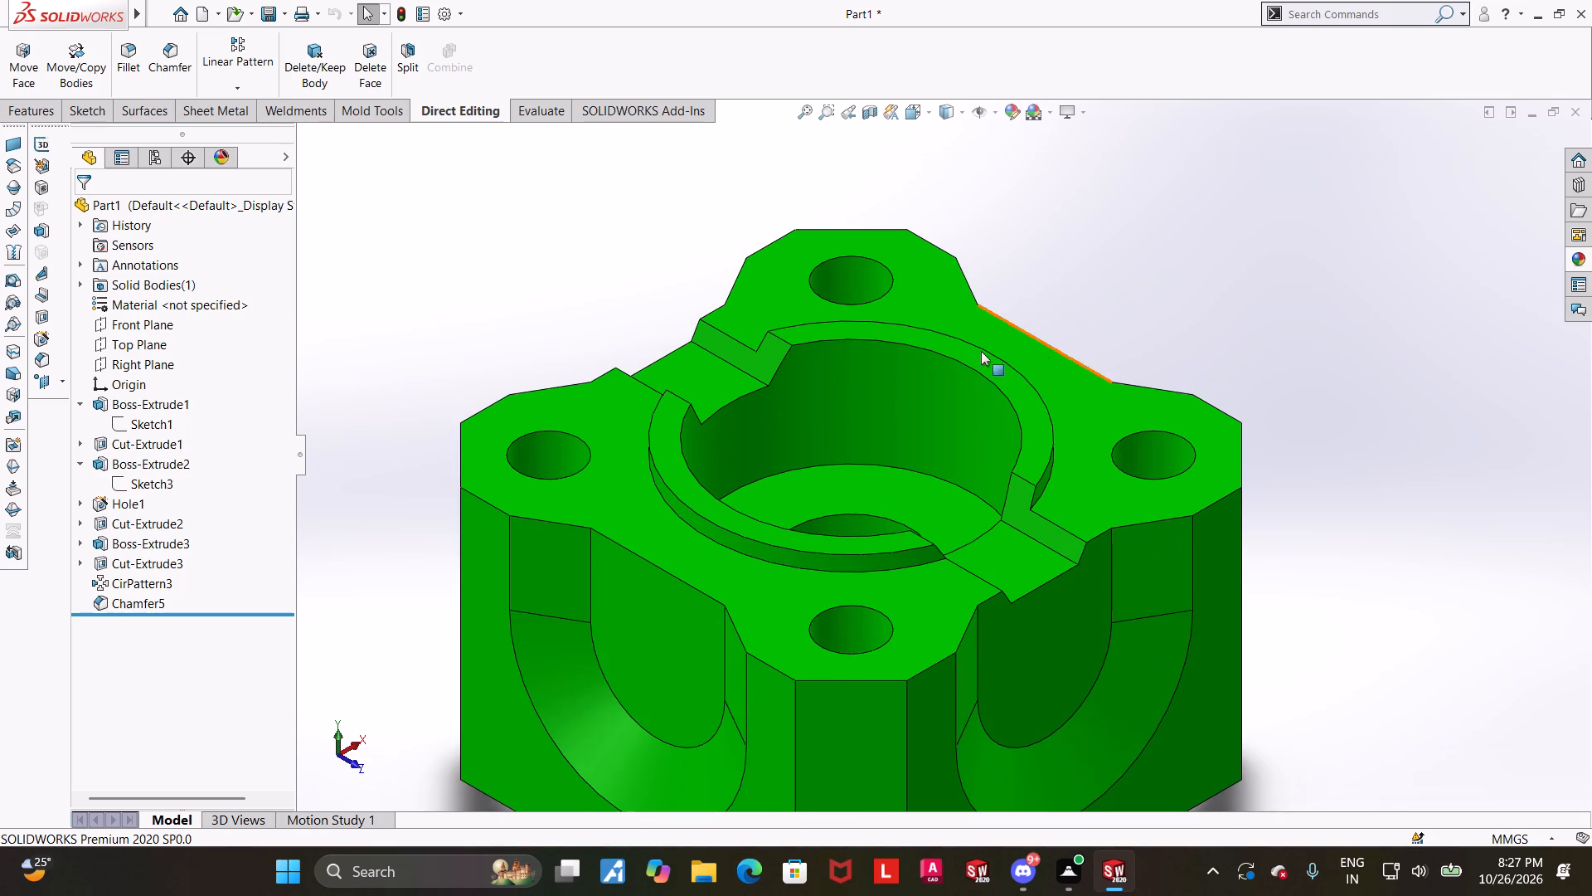
{"action": "scroll", "coordinate": [912, 353], "scroll_direction": "down", "scroll_amount": 1}
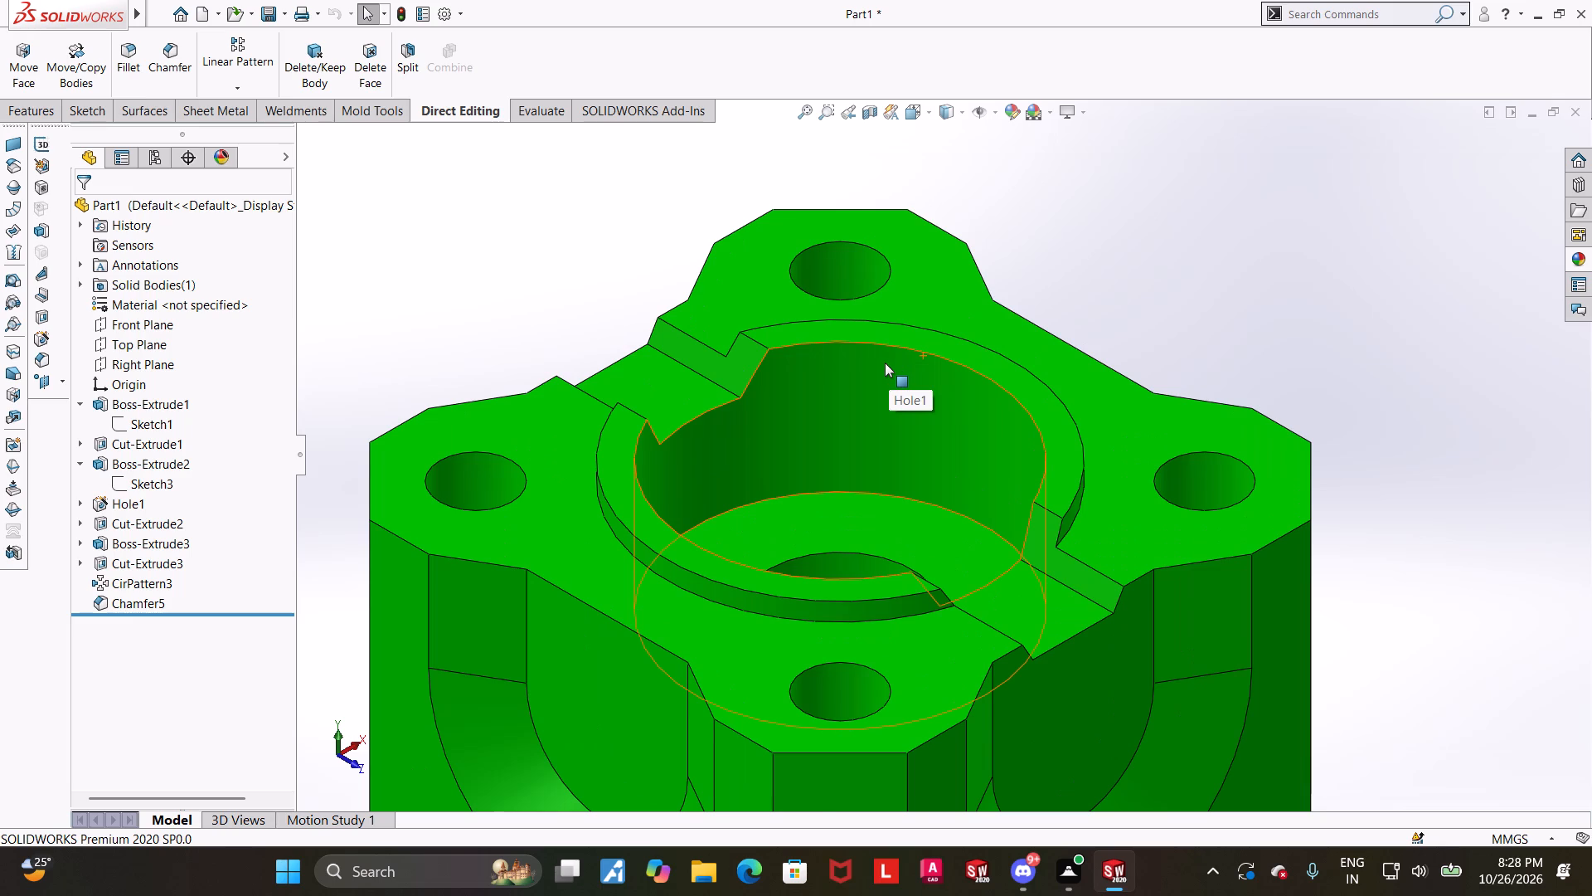
{"action": "scroll", "coordinate": [885, 363], "scroll_direction": "up", "scroll_amount": 2}
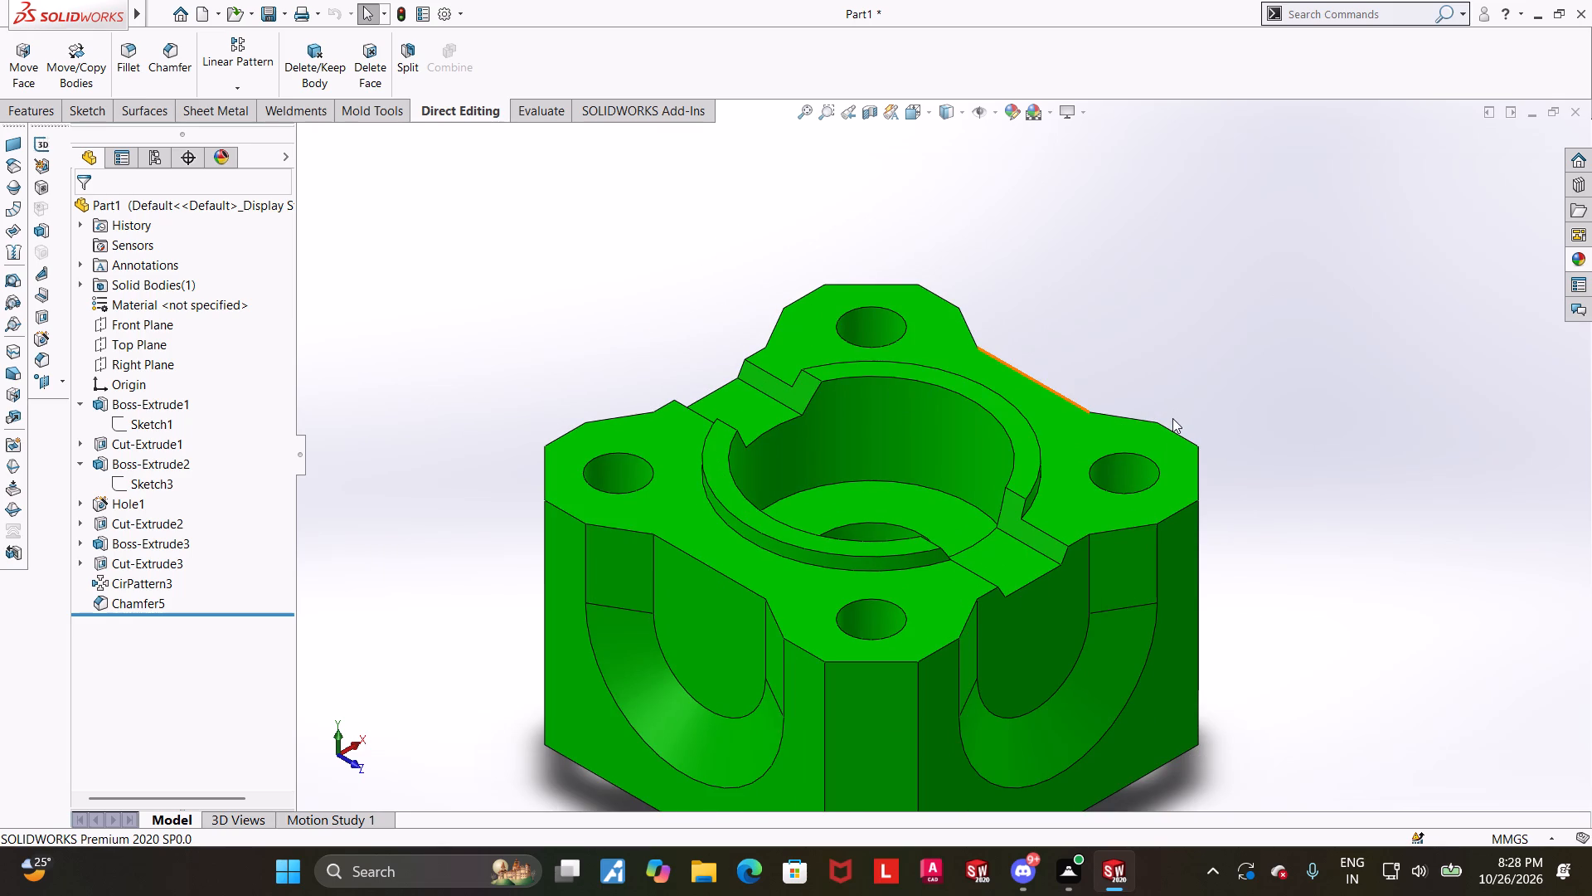
{"action": "scroll", "coordinate": [1172, 418], "scroll_direction": "up", "scroll_amount": 4}
{"action": "scroll", "coordinate": [926, 612], "scroll_direction": "down", "scroll_amount": 2}
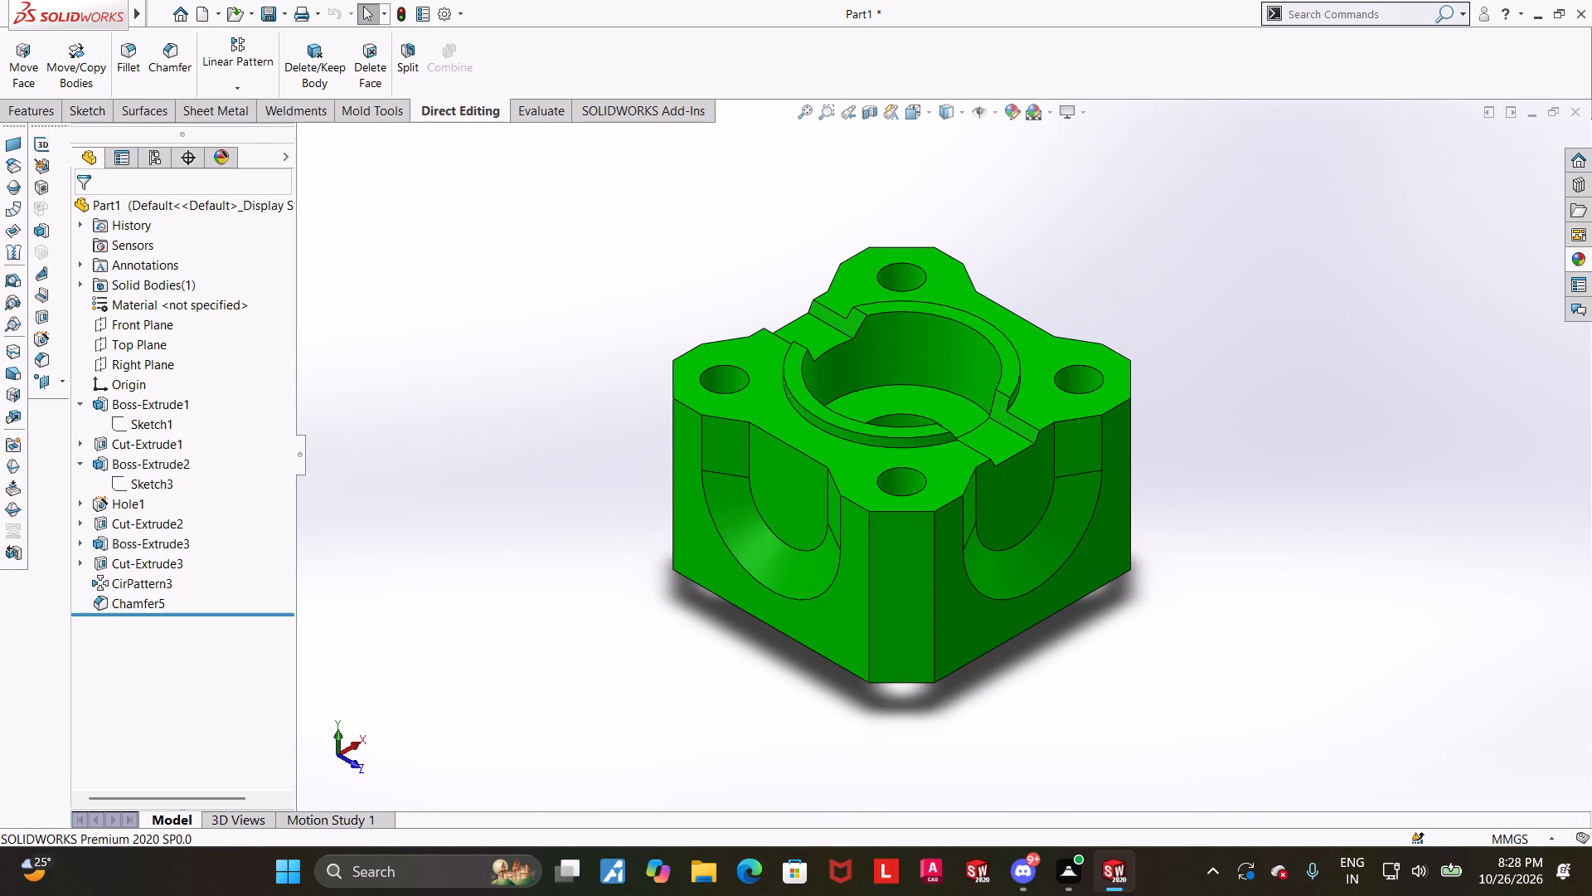
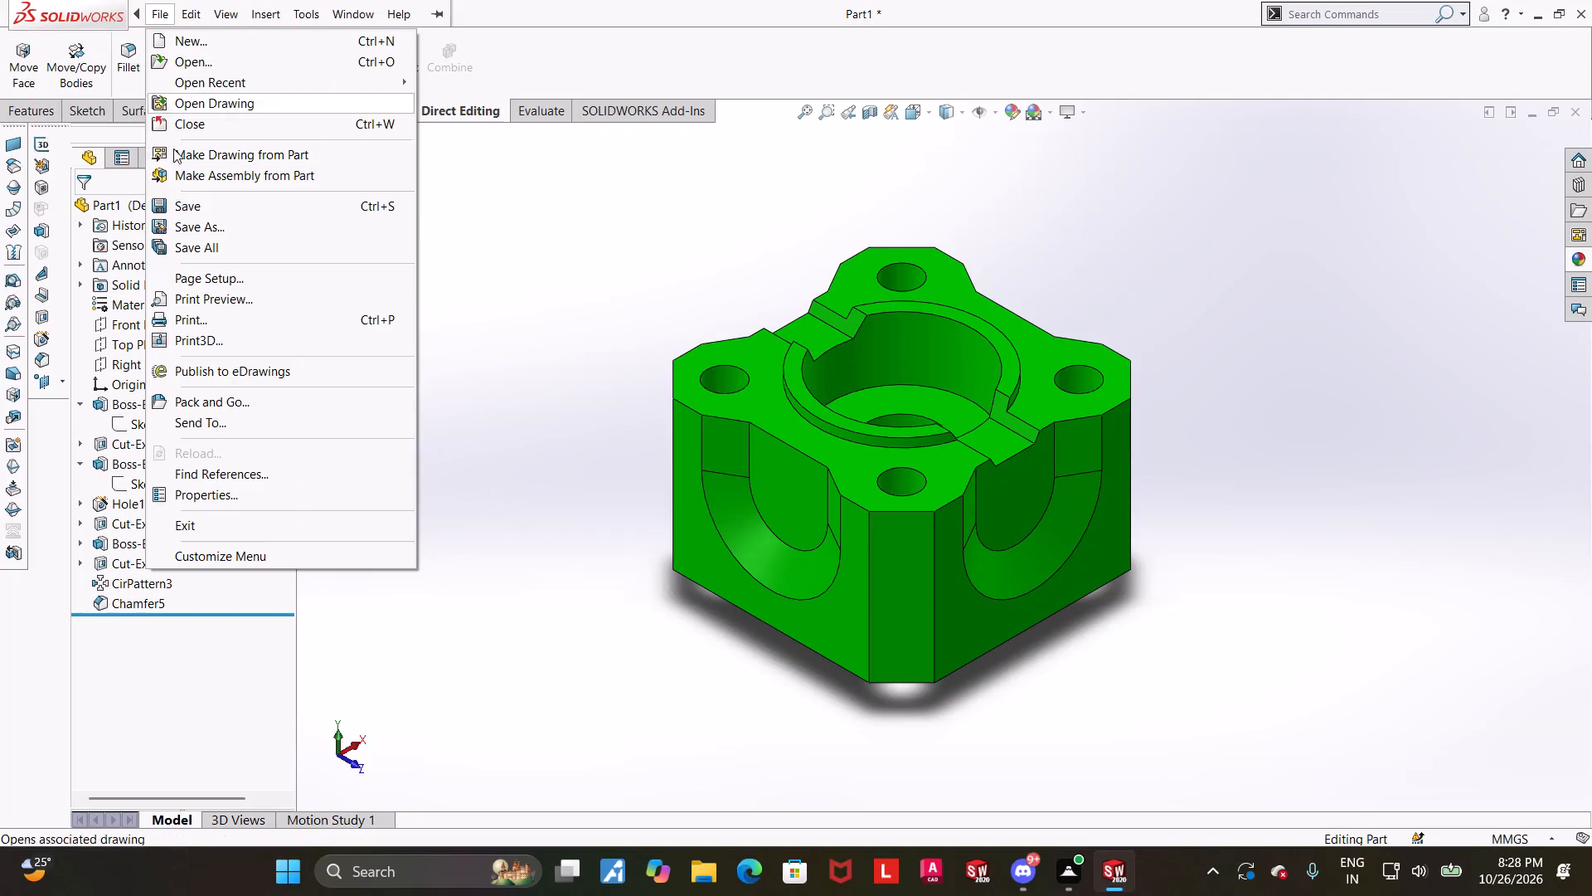
Save the part as a SOLIDWORKS part file named aperture journal block.
{"action": "left_click", "coordinate": [191, 222]}
{"action": "type", "text": "a["}
{"action": "key", "text": "BackSpace"}
{"action": "type", "text": "perture"}
{"action": "key", "text": "space"}
{"action": "type", "text": "journal block"}
{"action": "key", "text": "Return"}
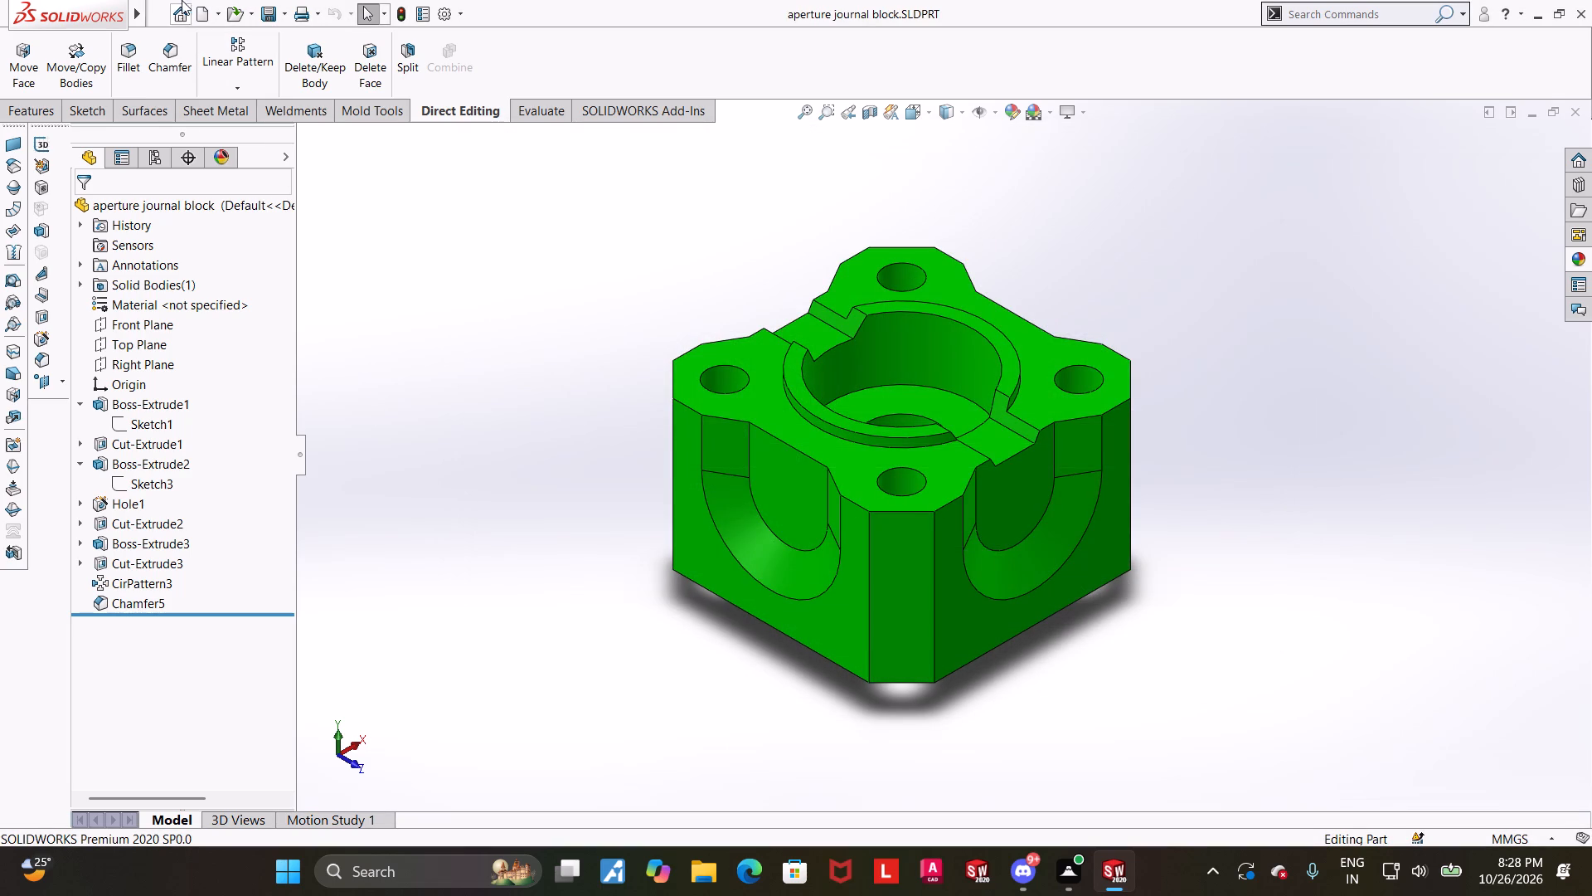
Save a copy of the part in Adobe Portable Document Format (*.pdf) as aperture journal block.pdf in Downloads.
{"action": "left_click", "coordinate": [197, 222]}
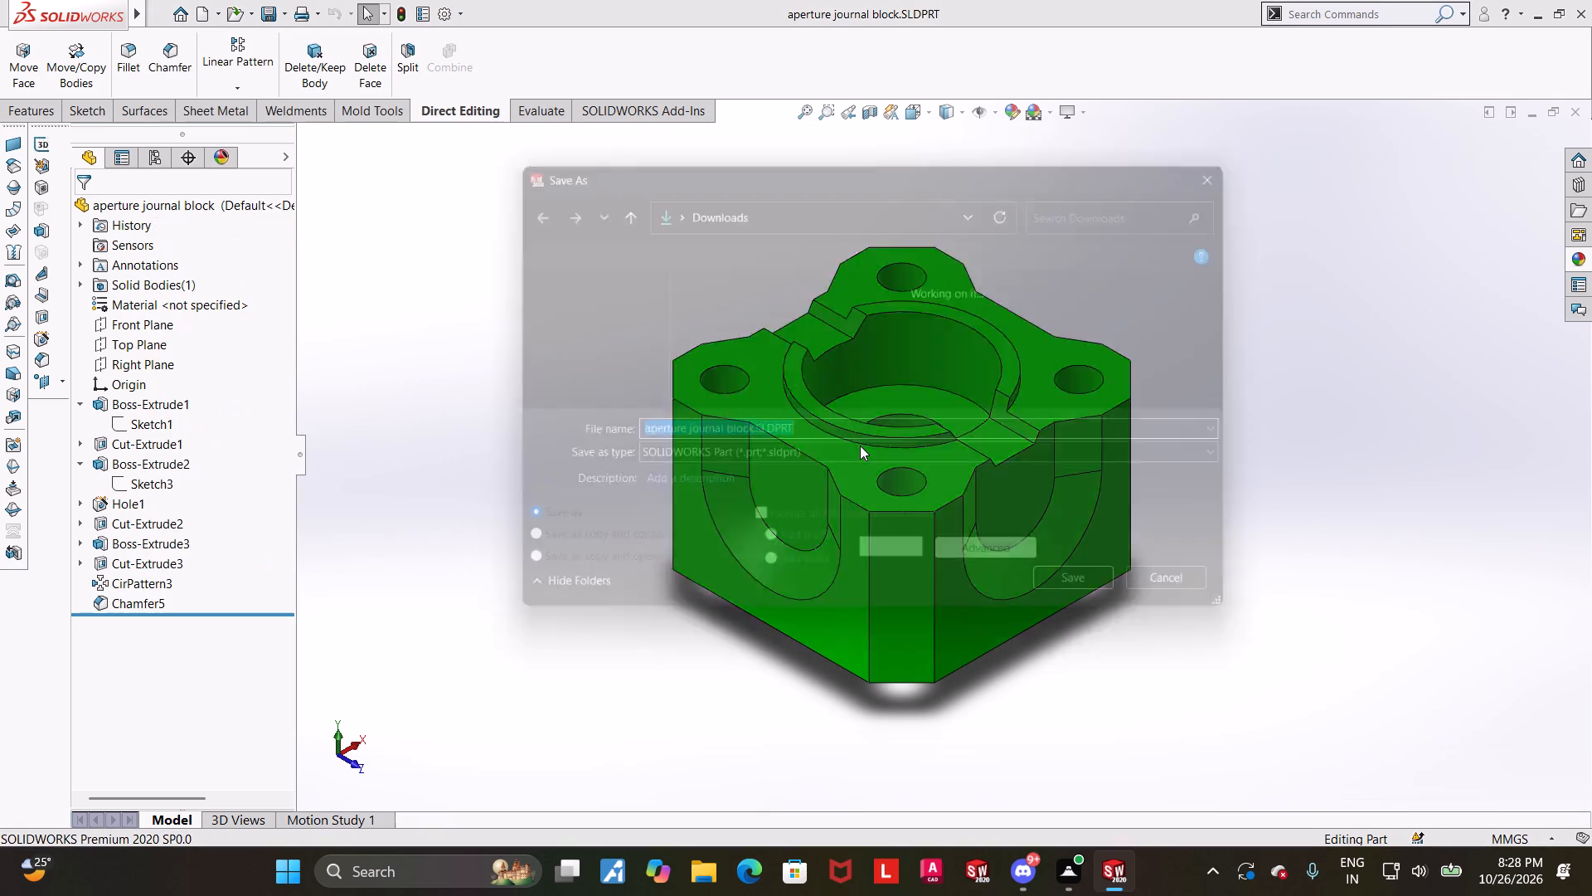
{"action": "left_click", "coordinate": [850, 458]}
{"action": "left_click", "coordinate": [843, 130]}
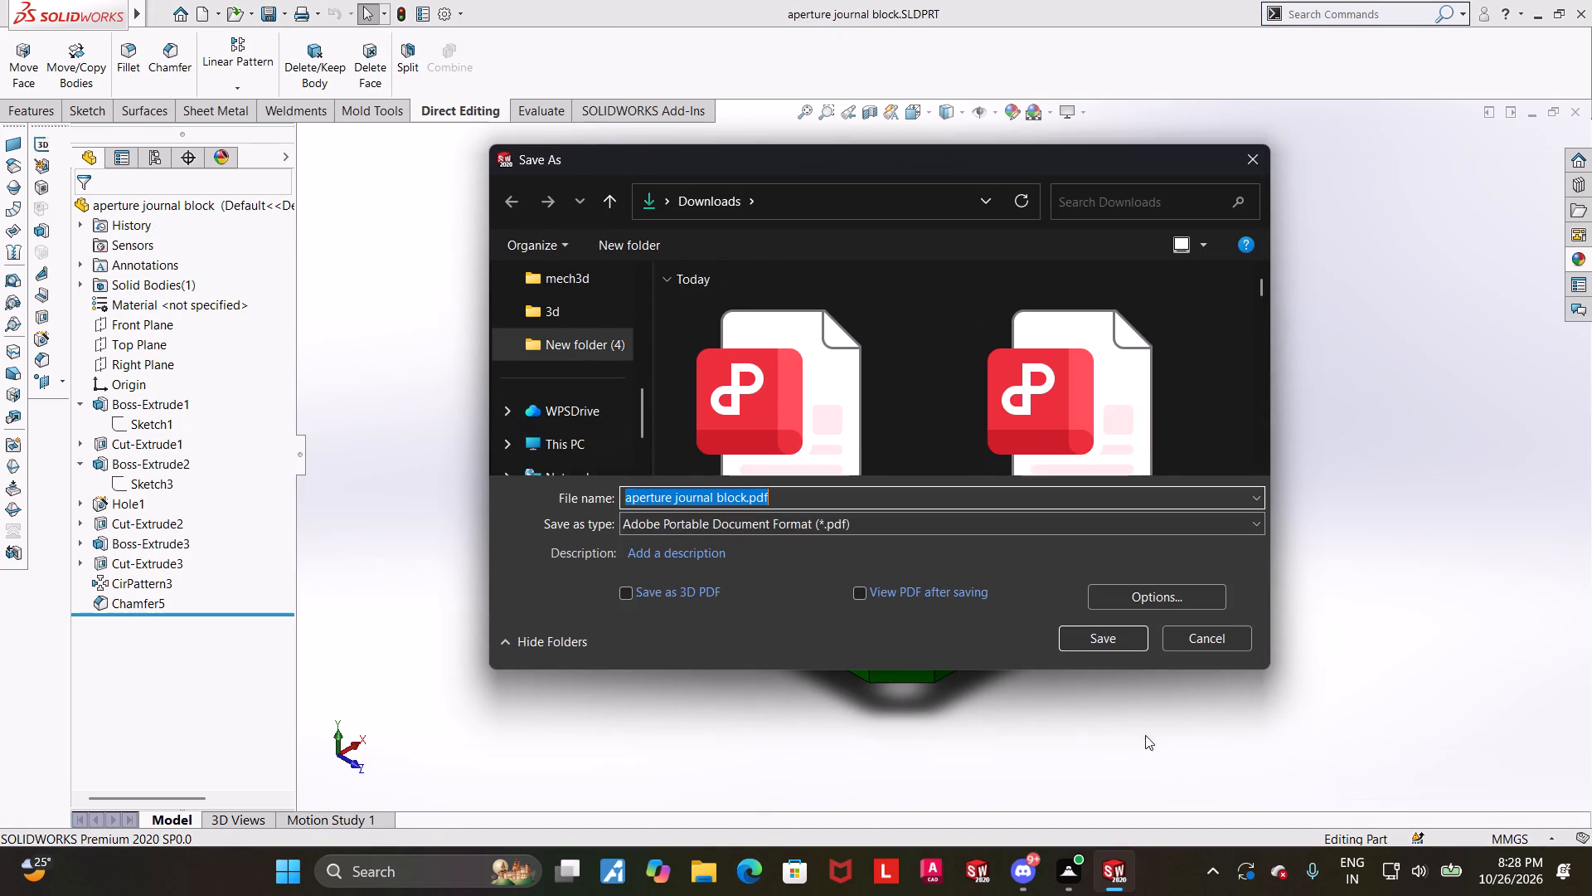
{"action": "left_click", "coordinate": [1119, 629]}
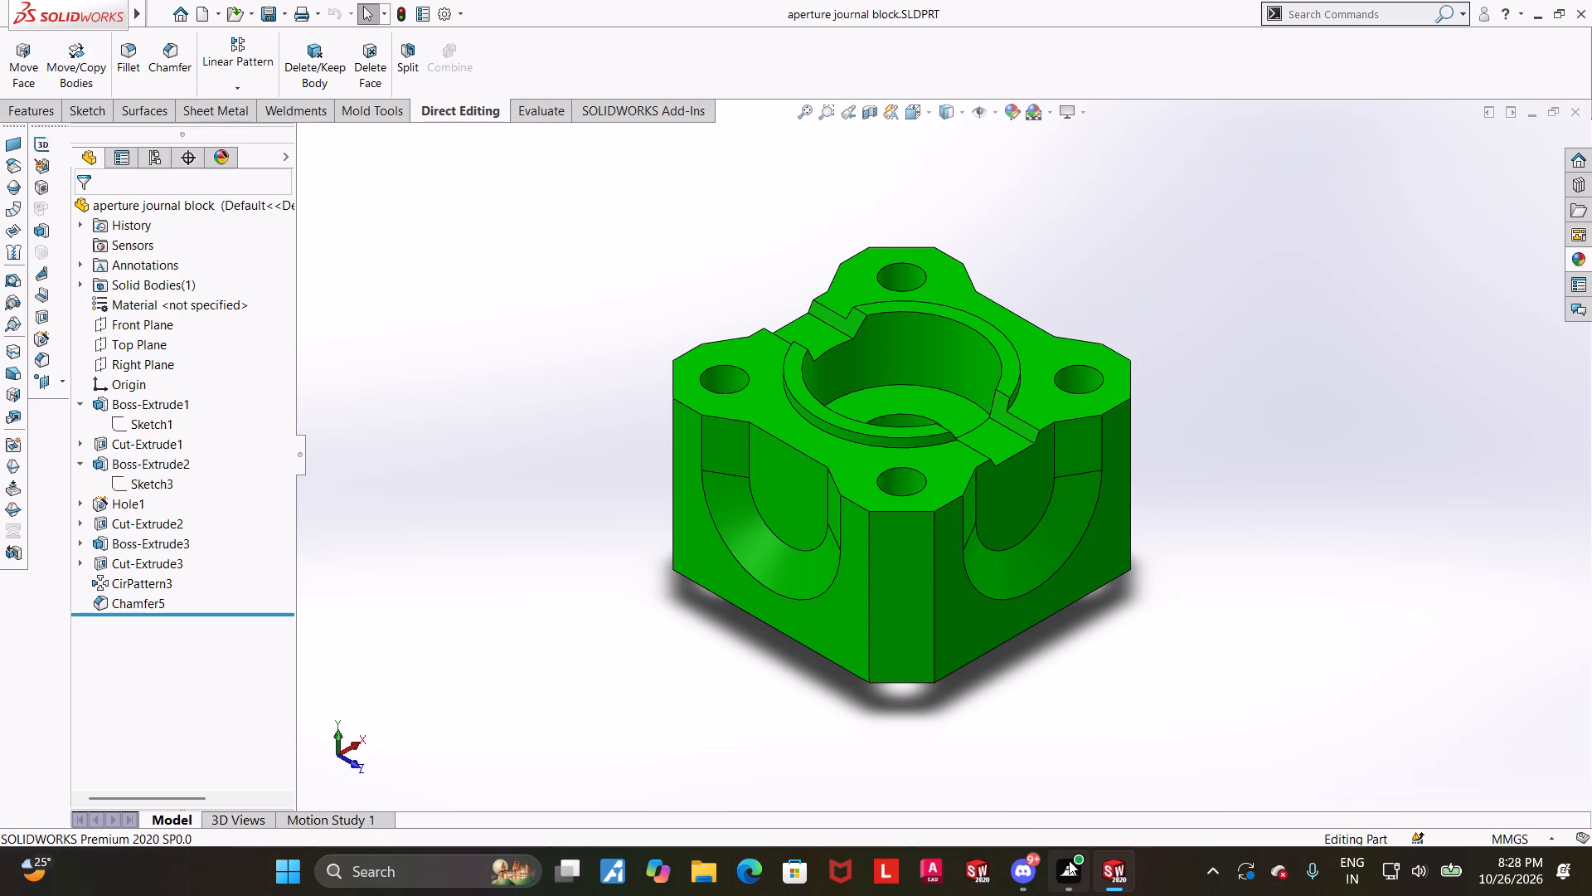